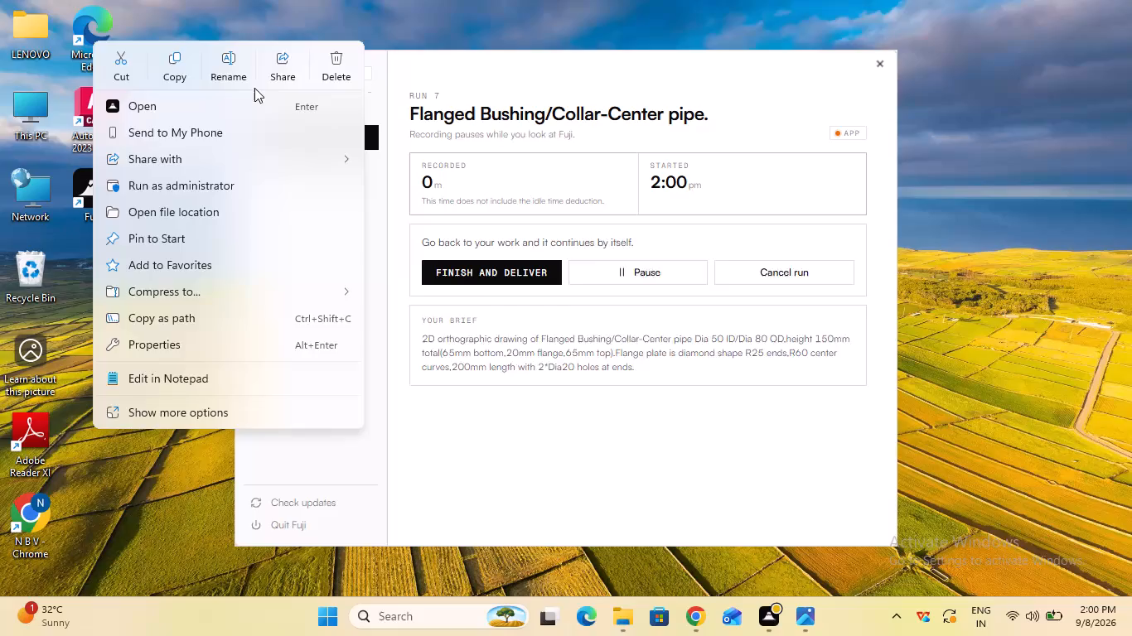
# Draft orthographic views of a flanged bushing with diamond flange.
# Open the Fuji app from its desktop shortcut.
pyautogui.click(254, 100)
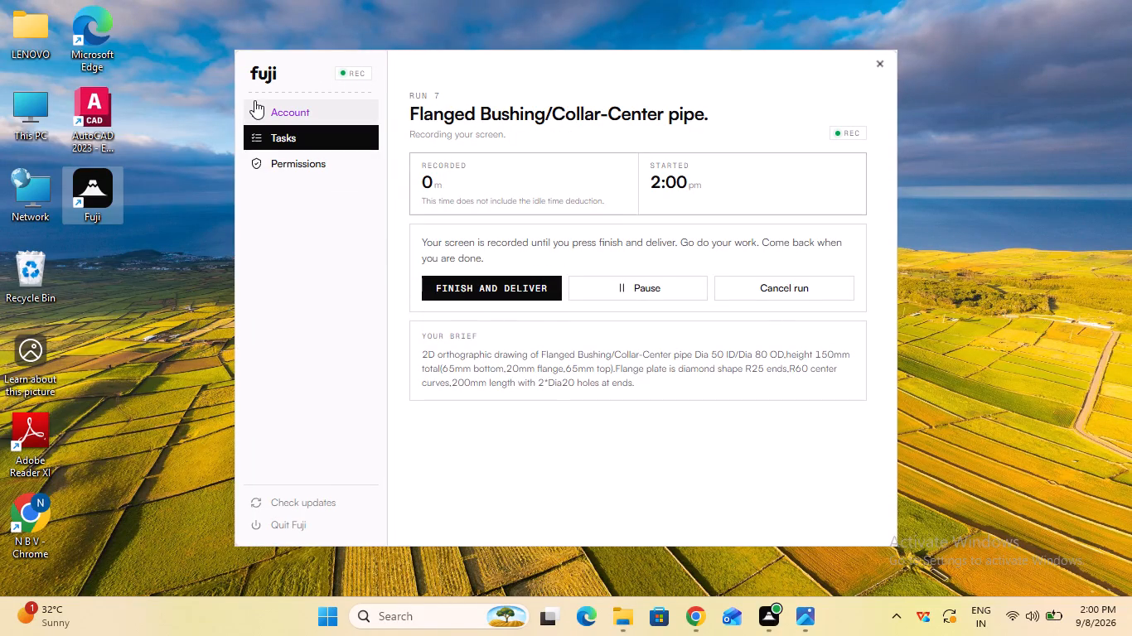
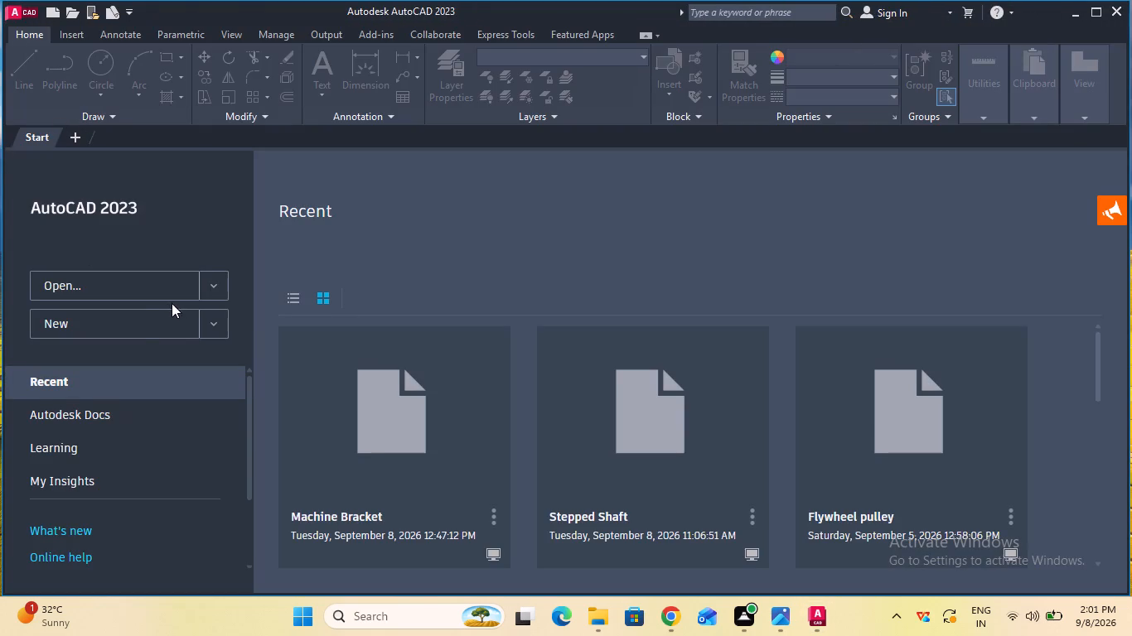
# Create a new blank drawing.
pyautogui.click(143, 312)
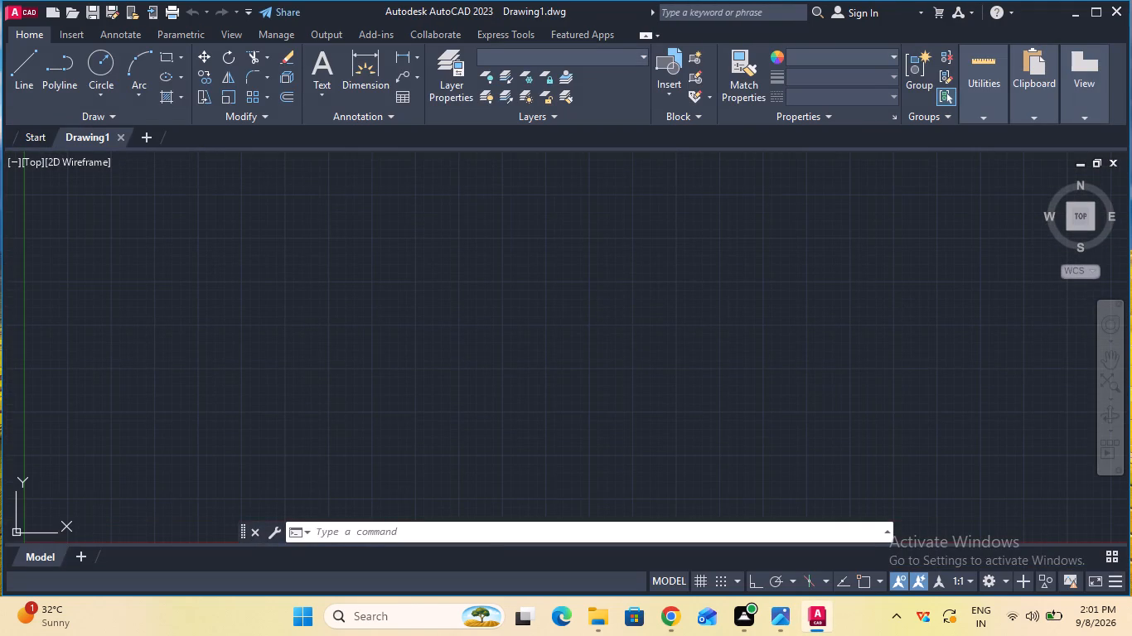
# Turn on command log recording with LOGFILEON.
pyautogui.click(436, 528)
pyautogui.write('logf')
pyautogui.write('ile')
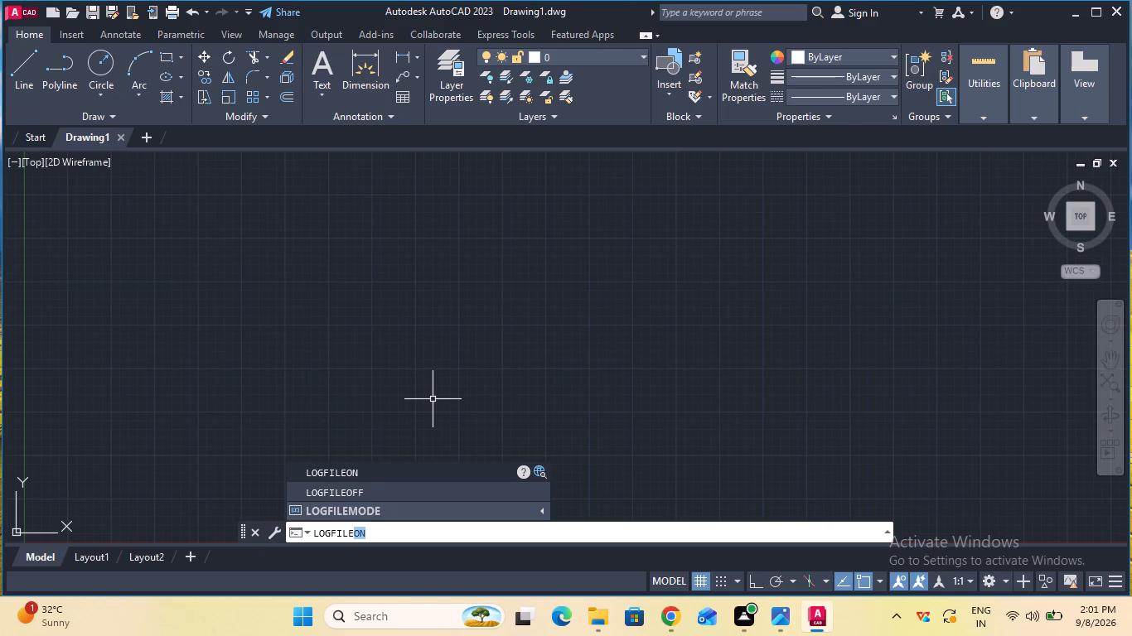
pyautogui.click(414, 465)
# Configure the drawing units with length precision 0 and millimetres as the insertion scale.
pyautogui.click(432, 529)
pyautogui.write('unit')
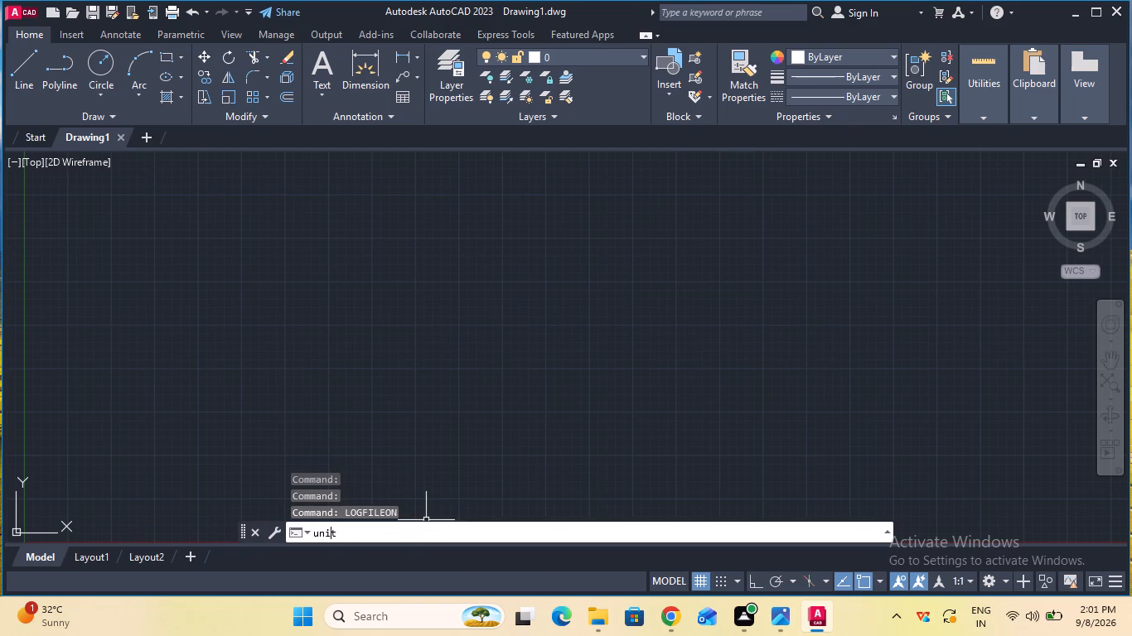
pyautogui.press('s')
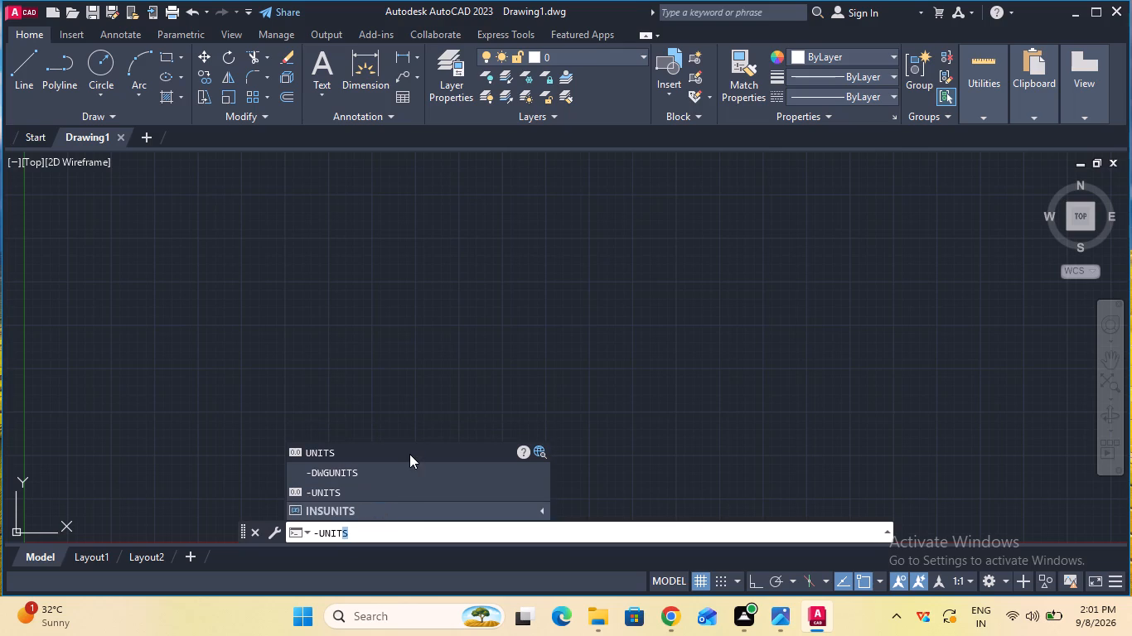
pyautogui.click(409, 452)
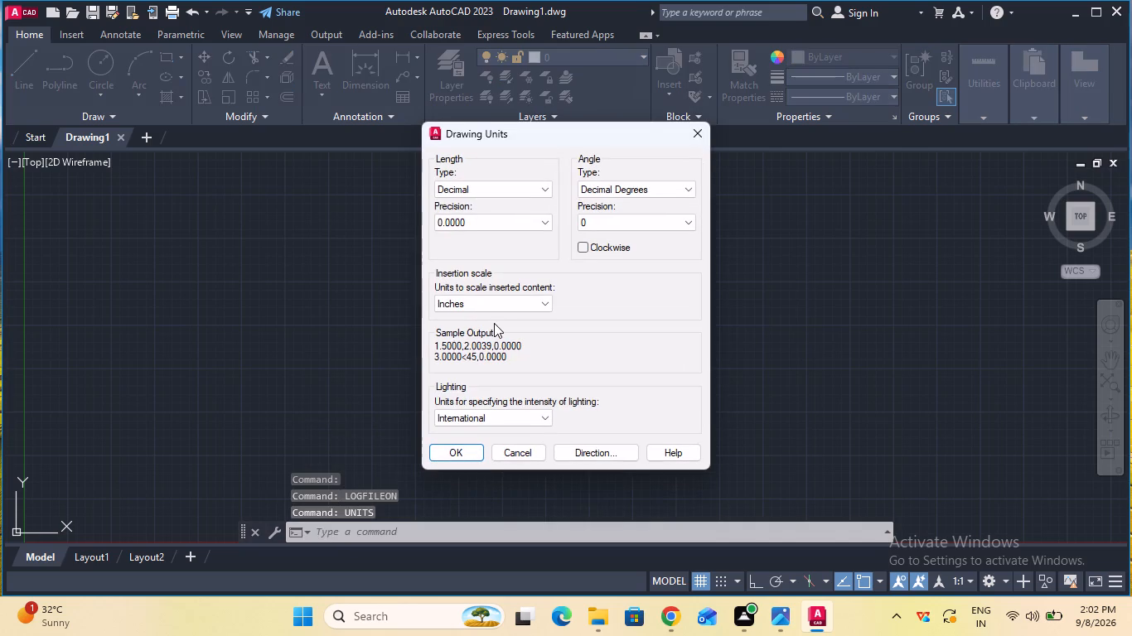
pyautogui.click(505, 226)
pyautogui.click(505, 235)
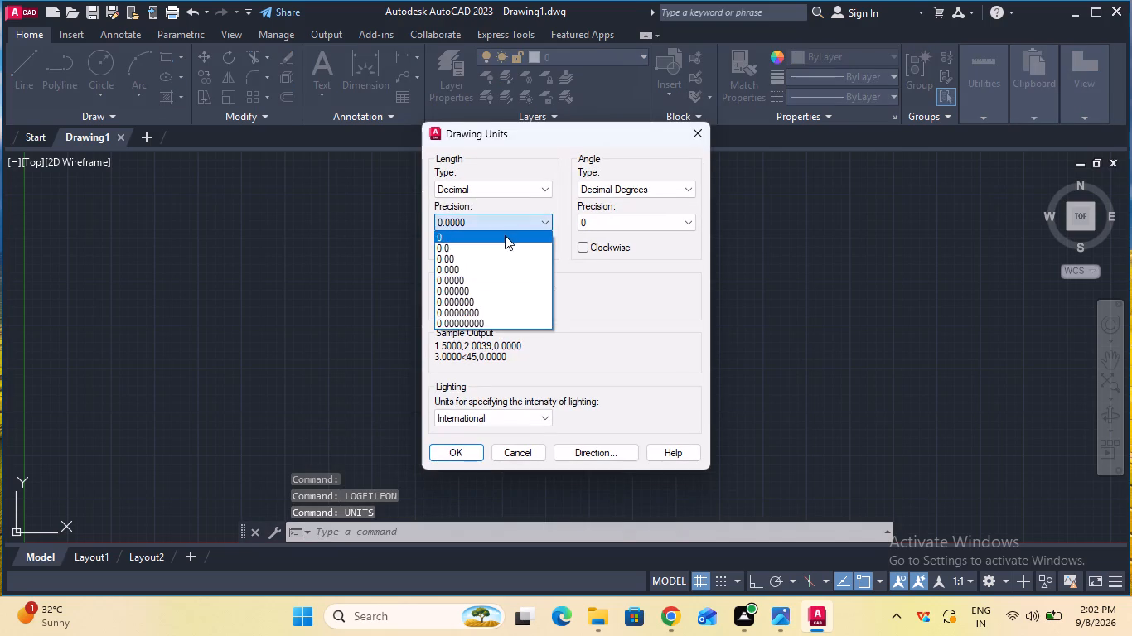
pyautogui.click(507, 307)
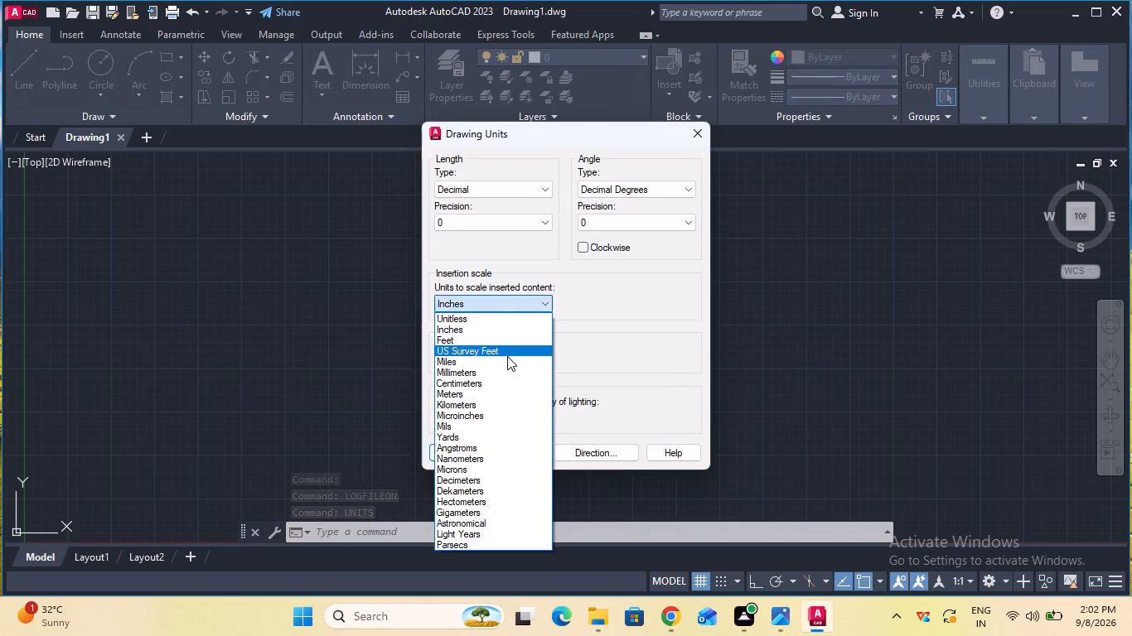
pyautogui.click(507, 371)
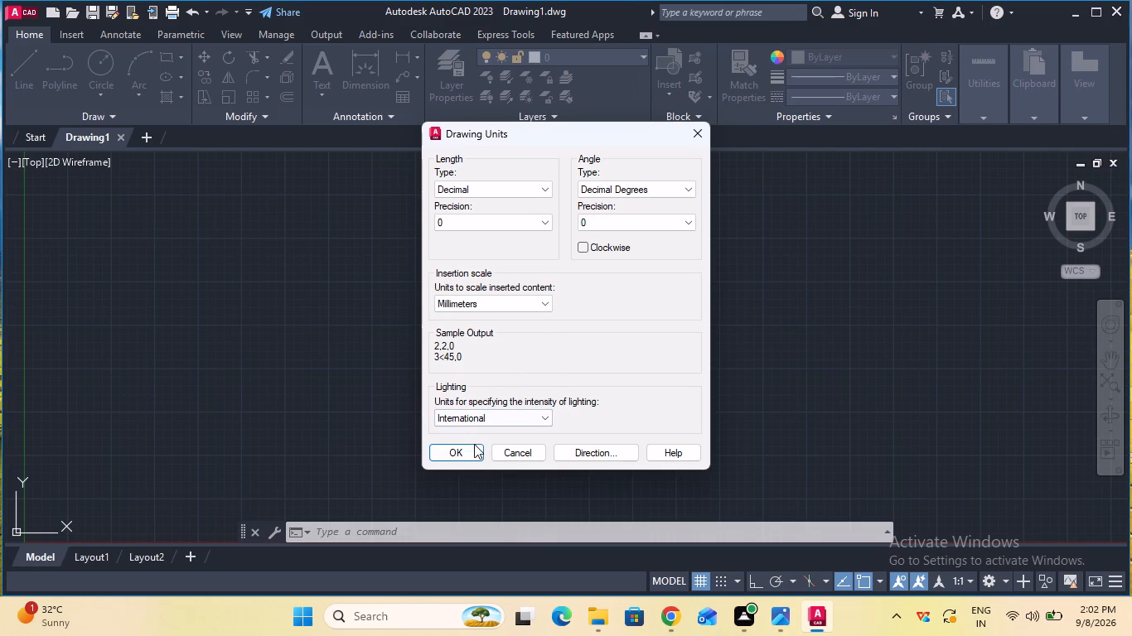
pyautogui.click(474, 445)
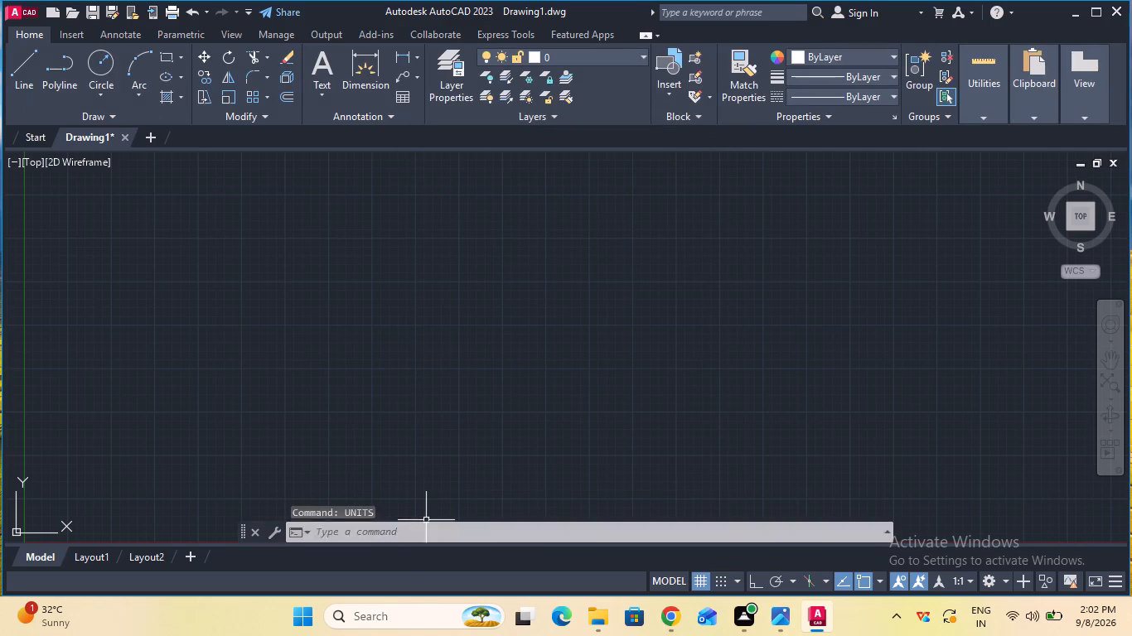
# Modify the Standard dimension style so its linear dimensions use precision 0.
pyautogui.click(413, 538)
pyautogui.press('d')
pyautogui.press('Return')
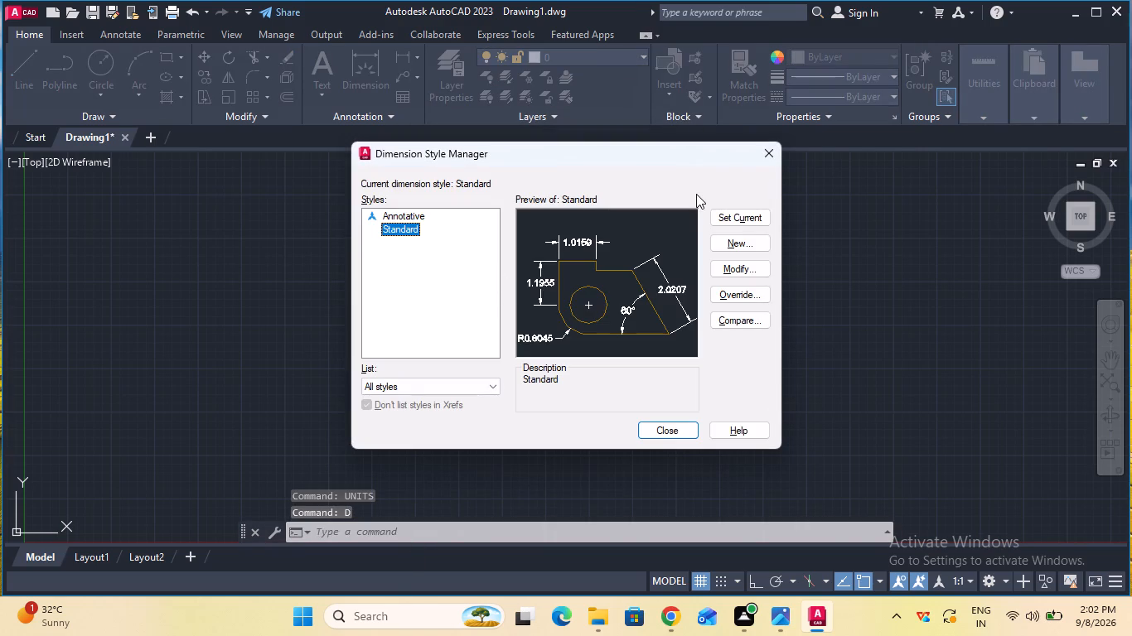
pyautogui.click(744, 270)
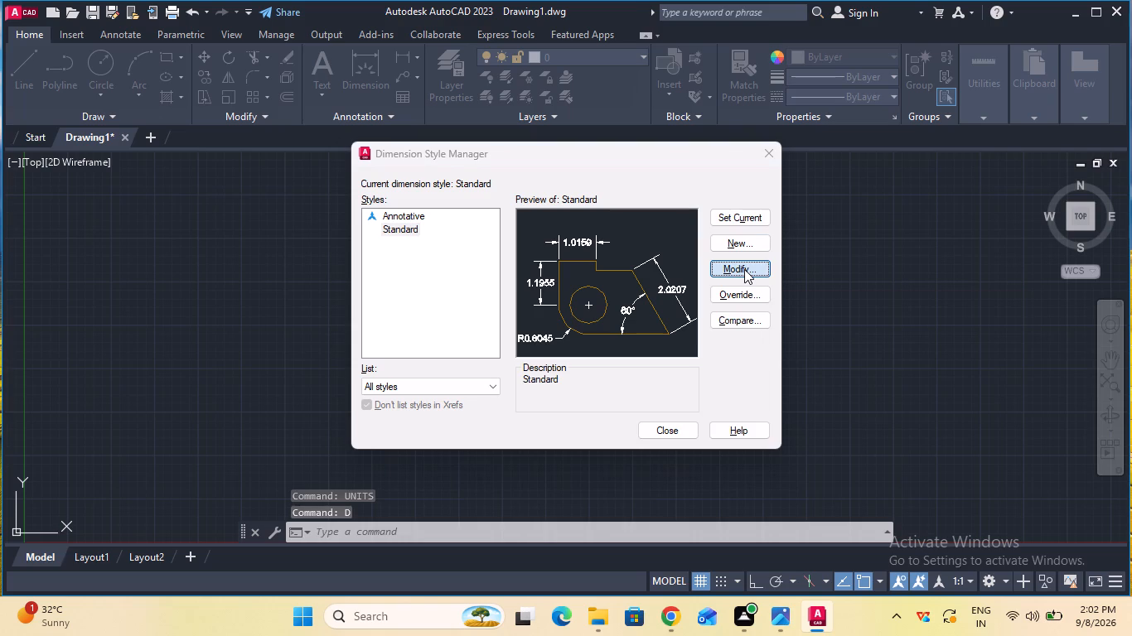
pyautogui.click(744, 269)
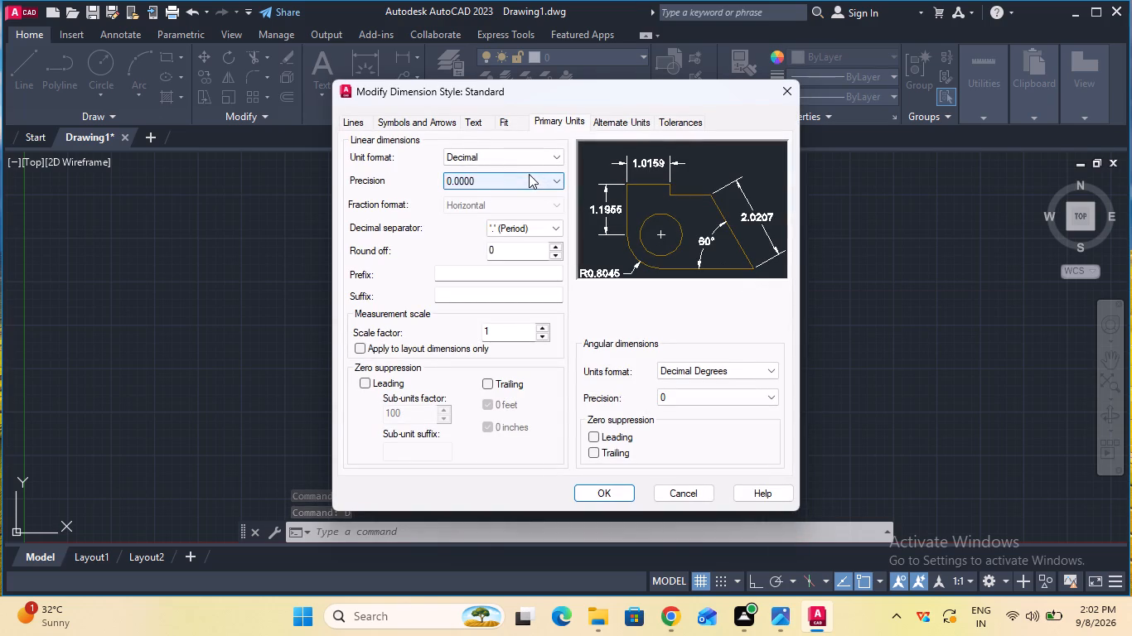
pyautogui.click(530, 174)
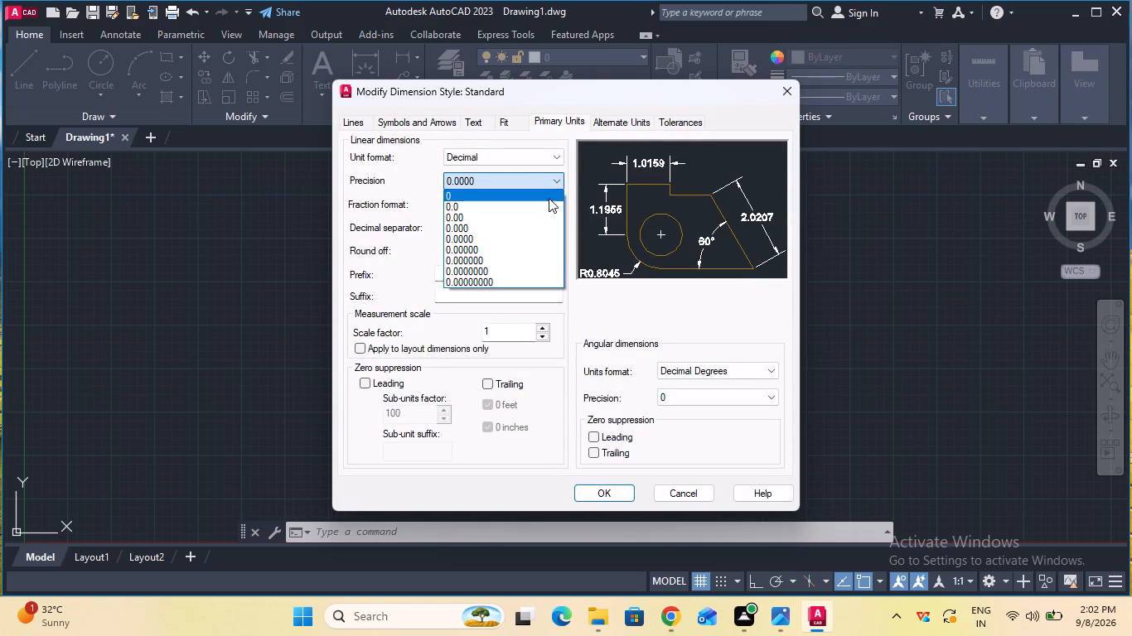
pyautogui.click(549, 198)
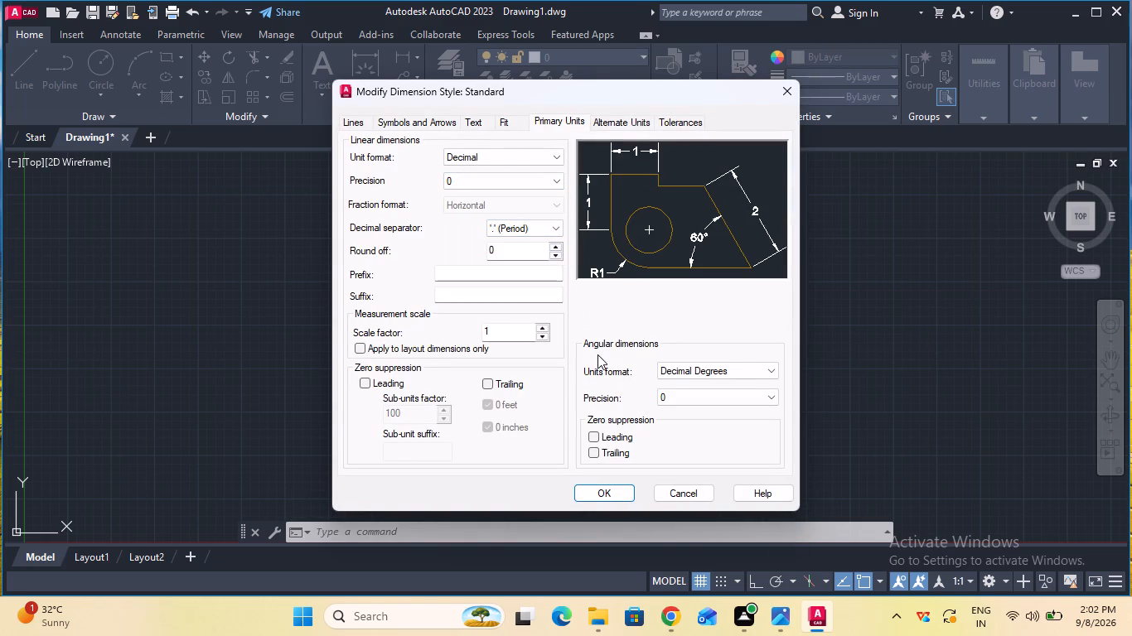
# Give the Standard dimension style a text height of 6 and ISO standard text alignment, and make it the current style.
pyautogui.click(477, 120)
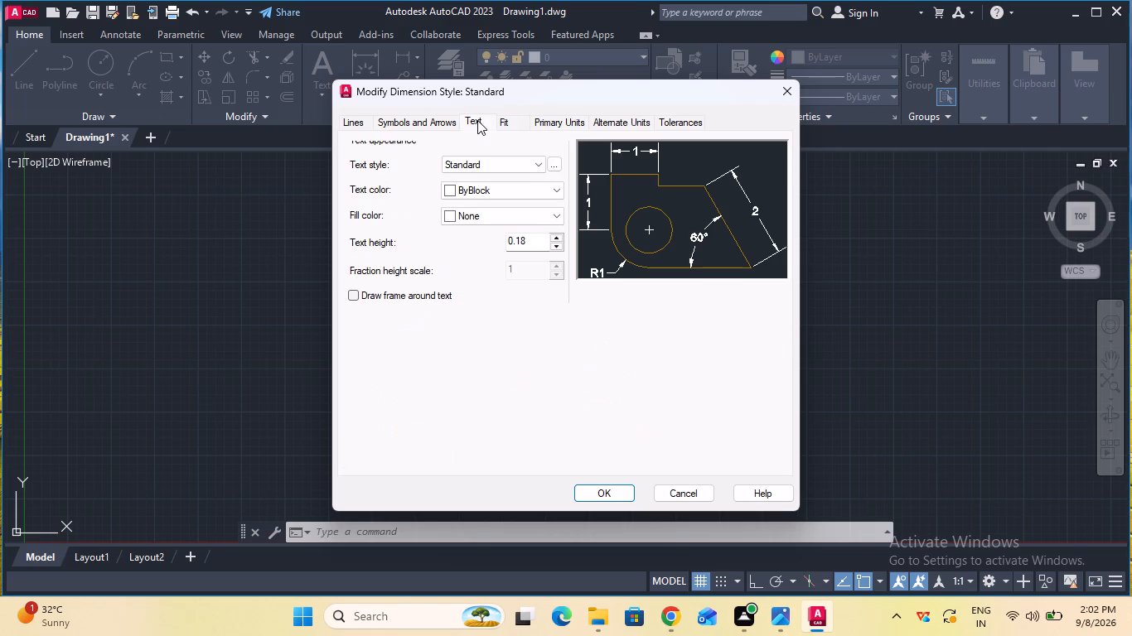
pyautogui.click(537, 242)
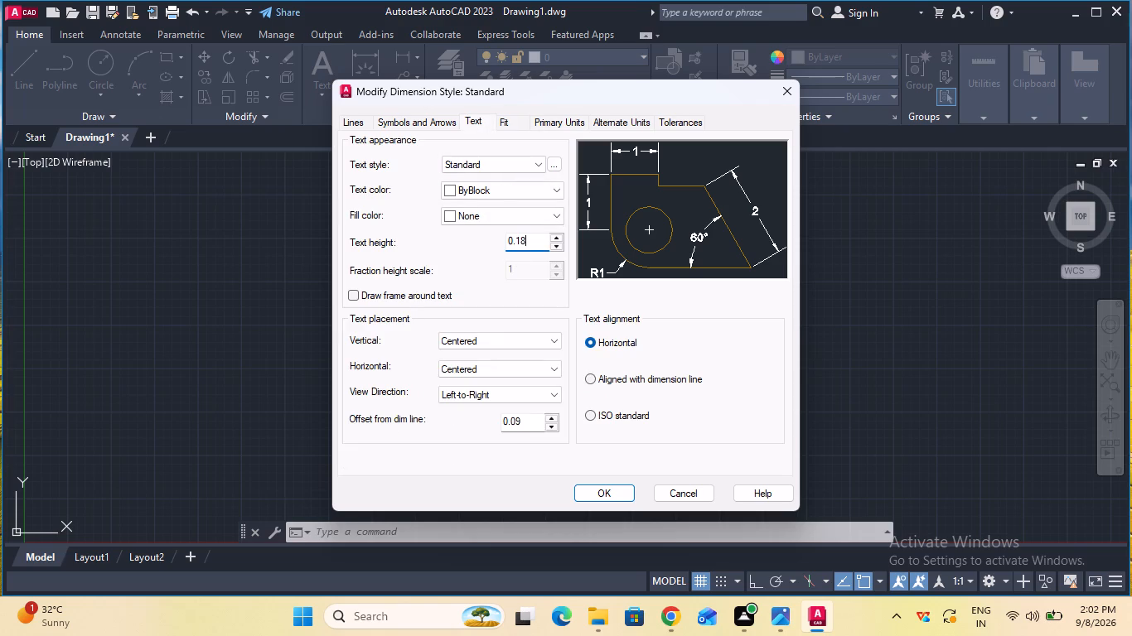
pyautogui.press('BackSpace')
pyautogui.press('BackSpace')
pyautogui.press('BackSpace')
pyautogui.press('BackSpace')
pyautogui.press('BackSpace')
pyautogui.press('BackSpace')
pyautogui.press('BackSpace')
pyautogui.press('BackSpace')
pyautogui.press('BackSpace')
pyautogui.press('BackSpace')
pyautogui.press('BackSpace')
pyautogui.press('6')
pyautogui.click(589, 412)
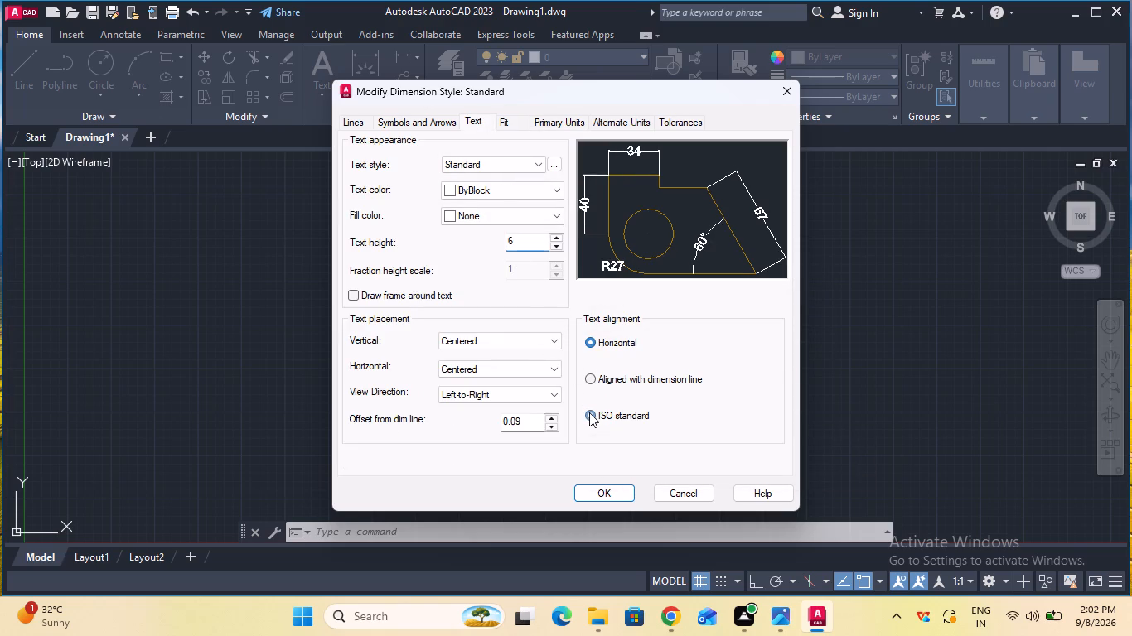
pyautogui.click(614, 495)
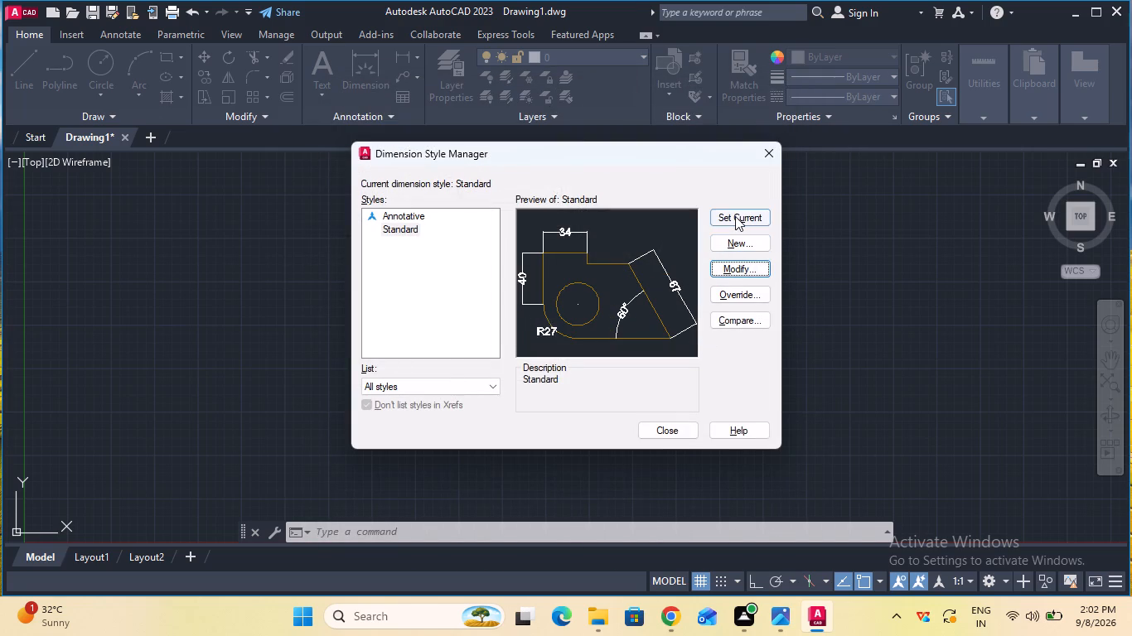
pyautogui.click(735, 218)
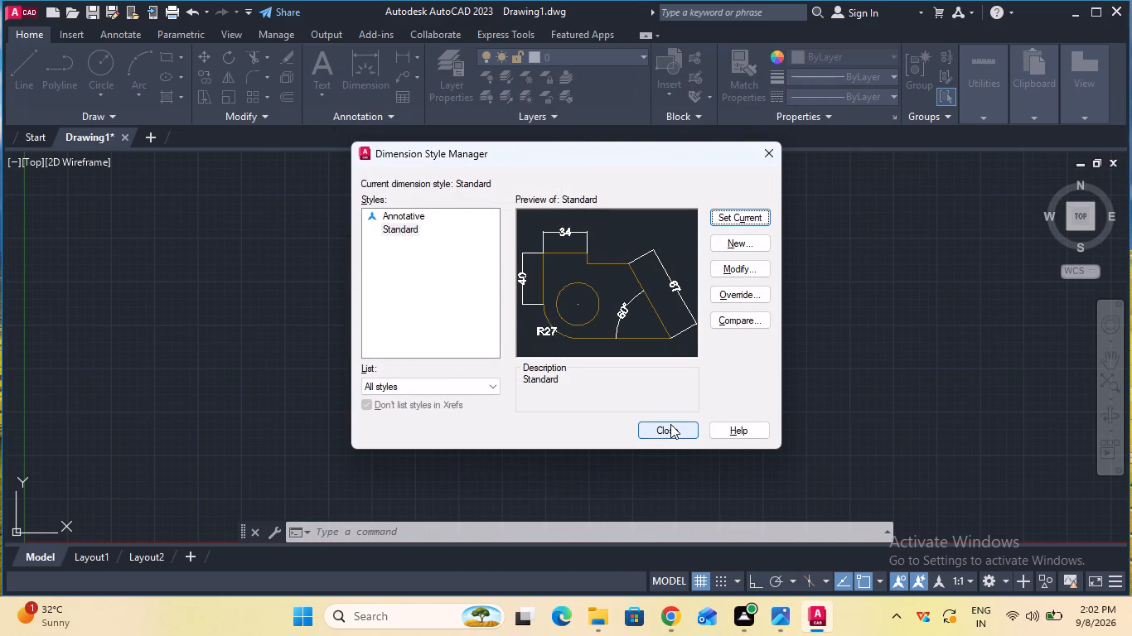
pyautogui.click(670, 424)
# Set the model space limits from 0,0 to 100,100 and apply Zoom All.
pyautogui.doubleClick(507, 532)
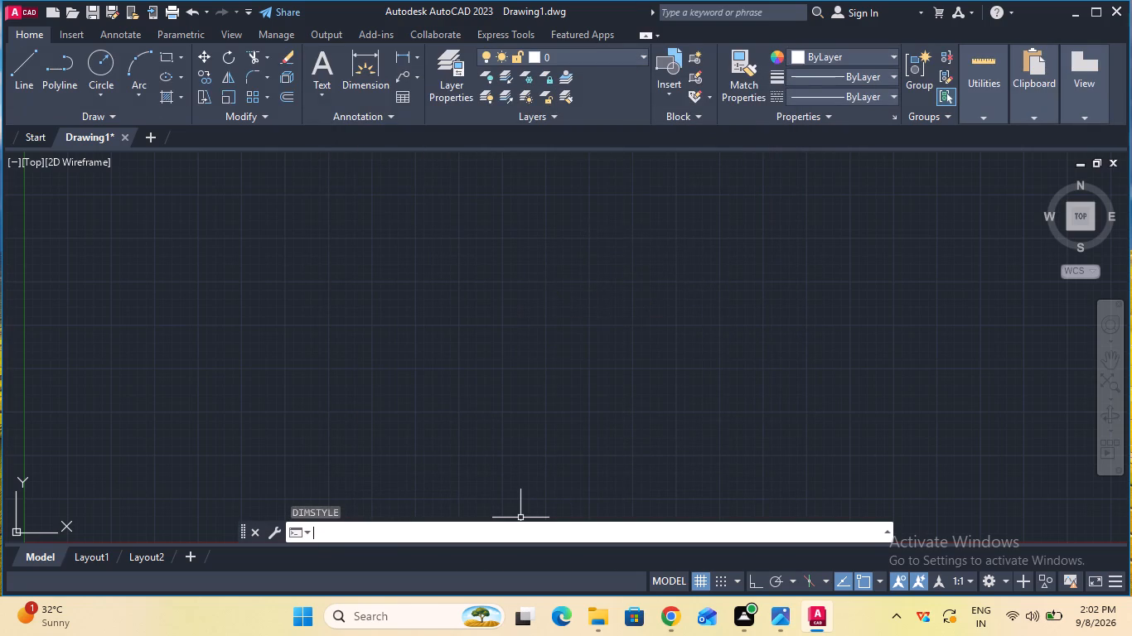
pyautogui.write('limit')
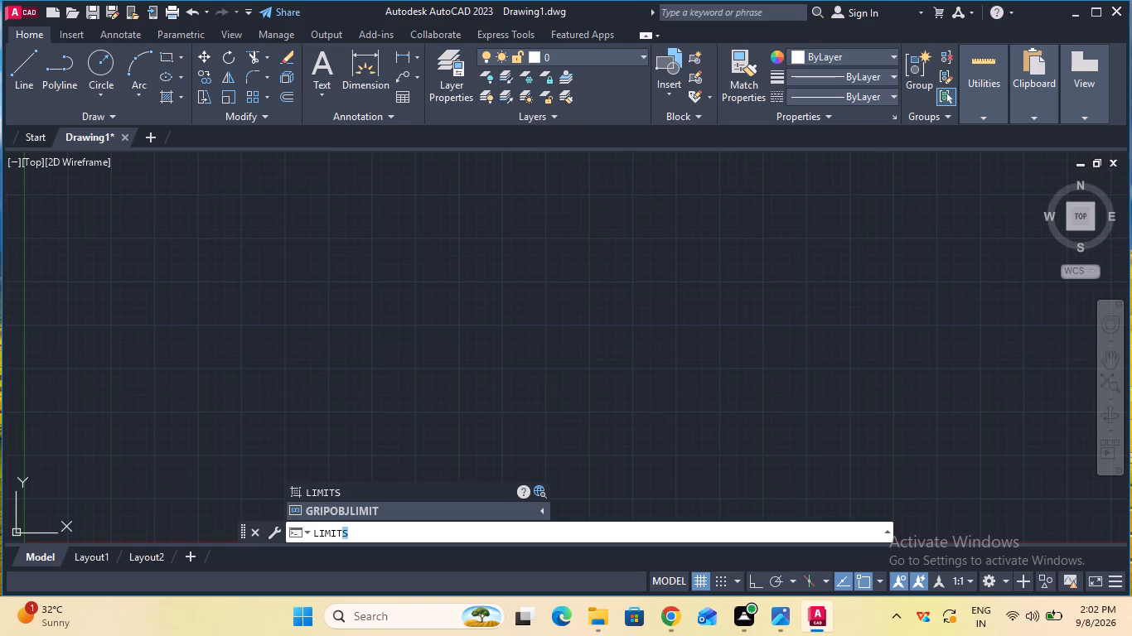
pyautogui.press('s')
pyautogui.press('Return')
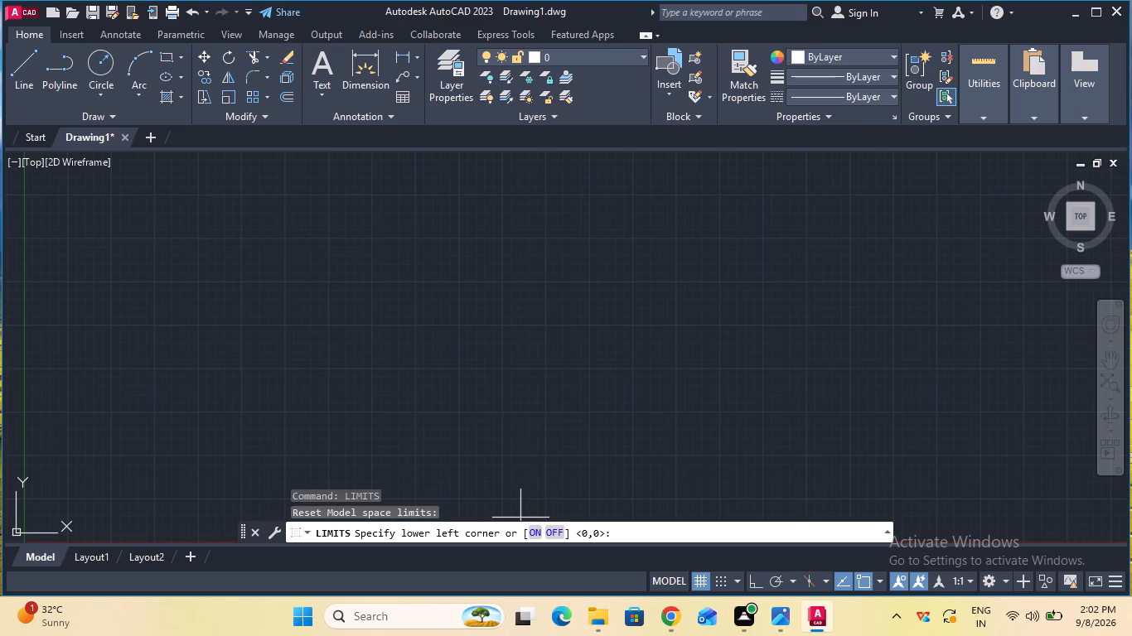
pyautogui.click(640, 537)
pyautogui.write('0,0')
pyautogui.press('Return')
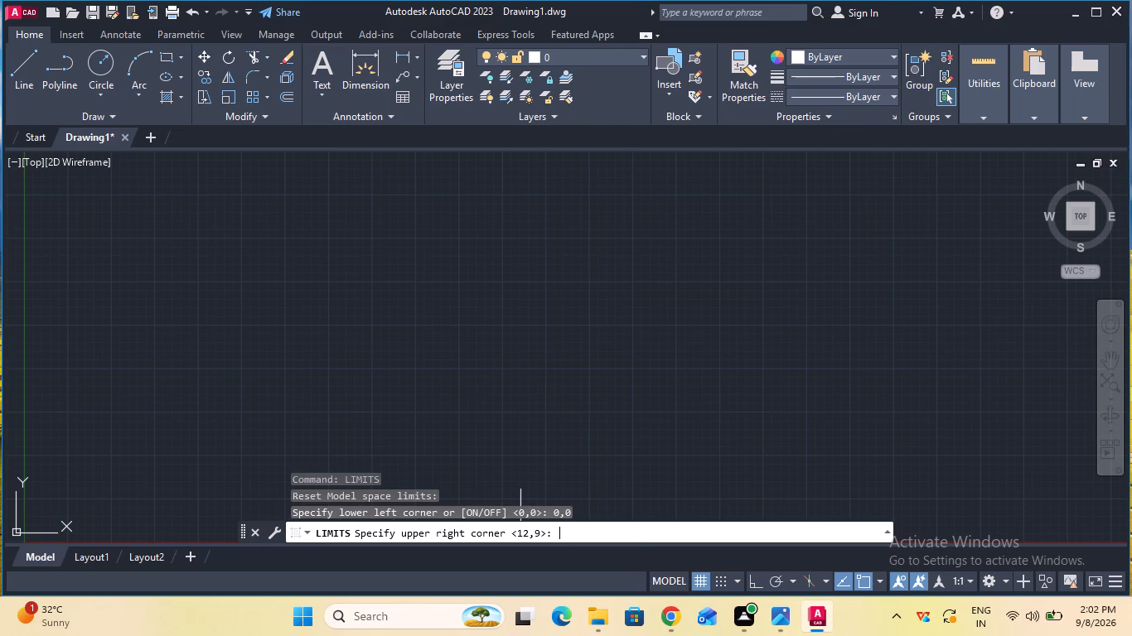
pyautogui.write('100')
pyautogui.write(',100')
pyautogui.press('Return')
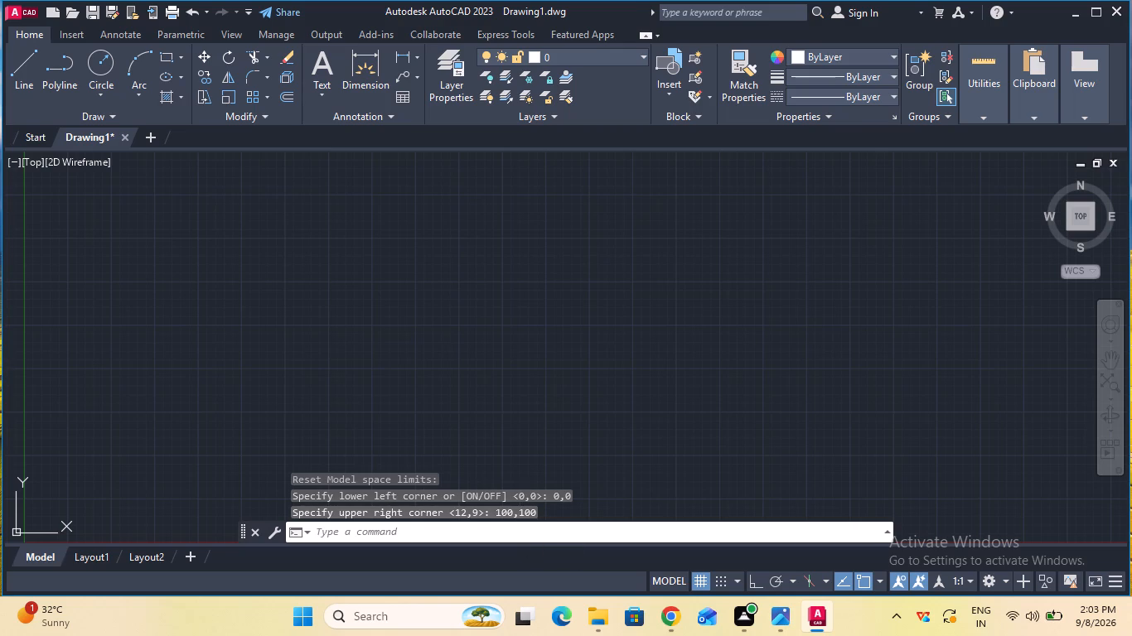
pyautogui.press('z')
pyautogui.press('Return')
pyautogui.press('a')
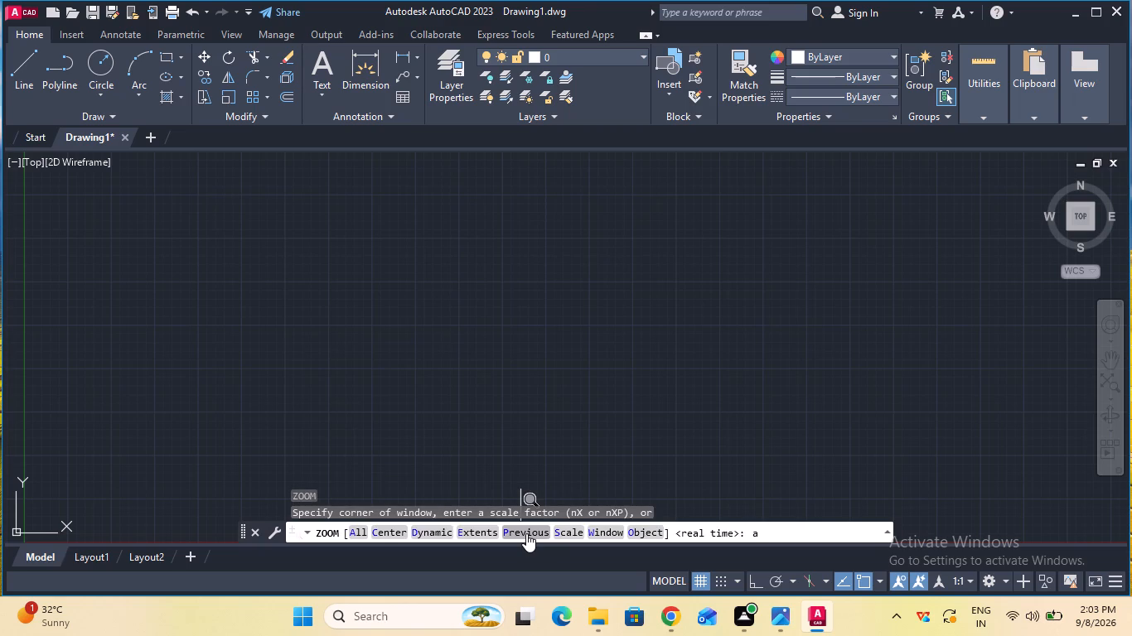
pyautogui.press('Return')
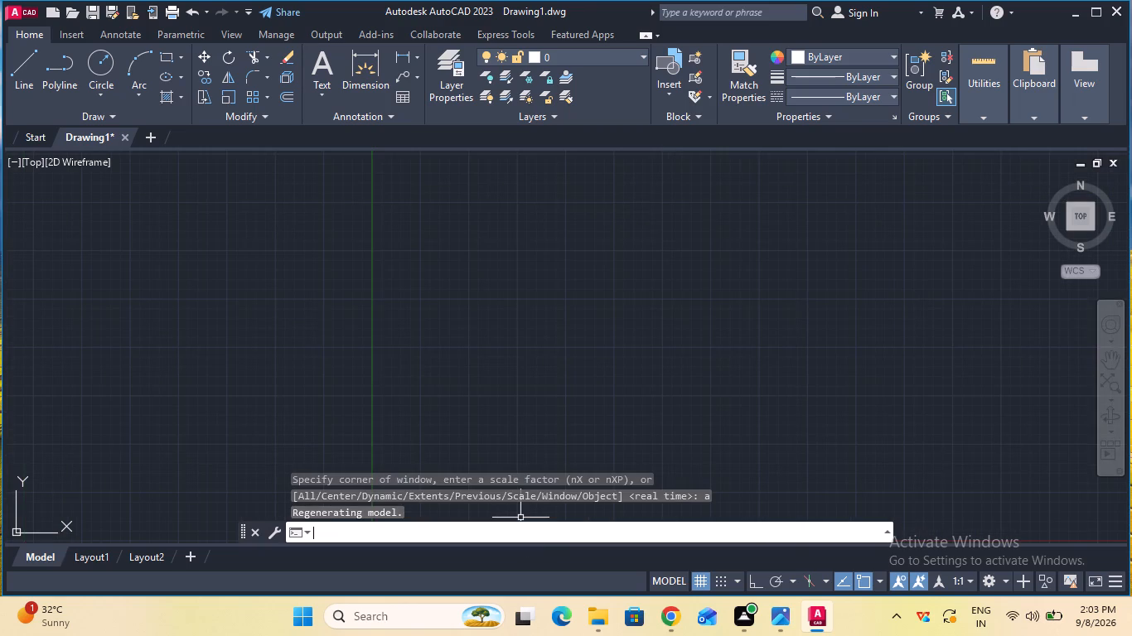
# Turn on Ortho mode.
pyautogui.press('F8')
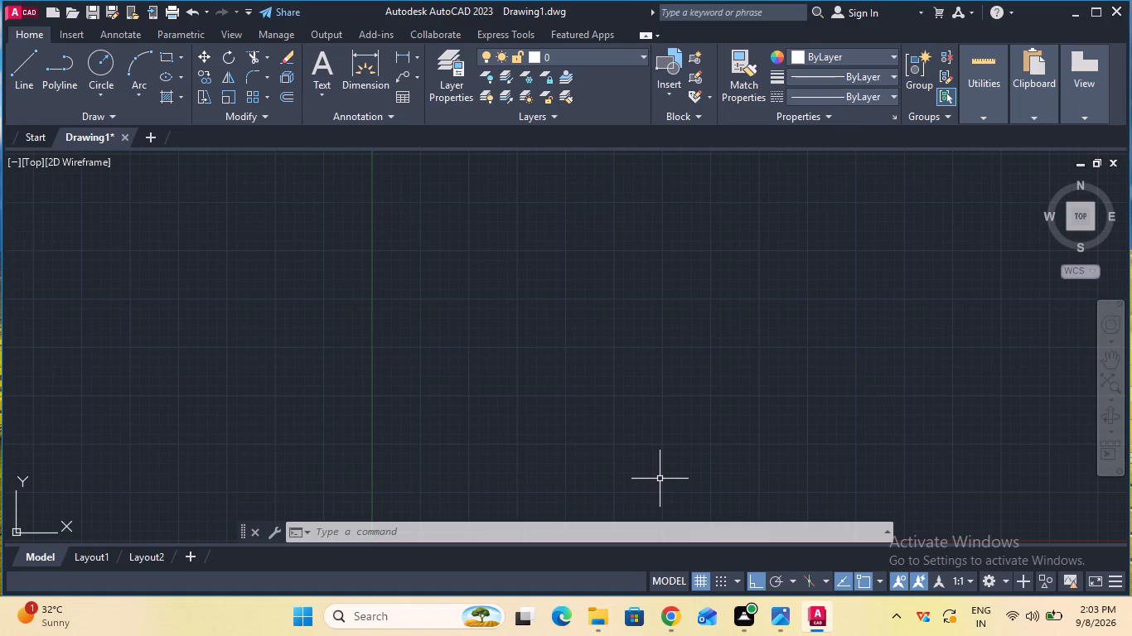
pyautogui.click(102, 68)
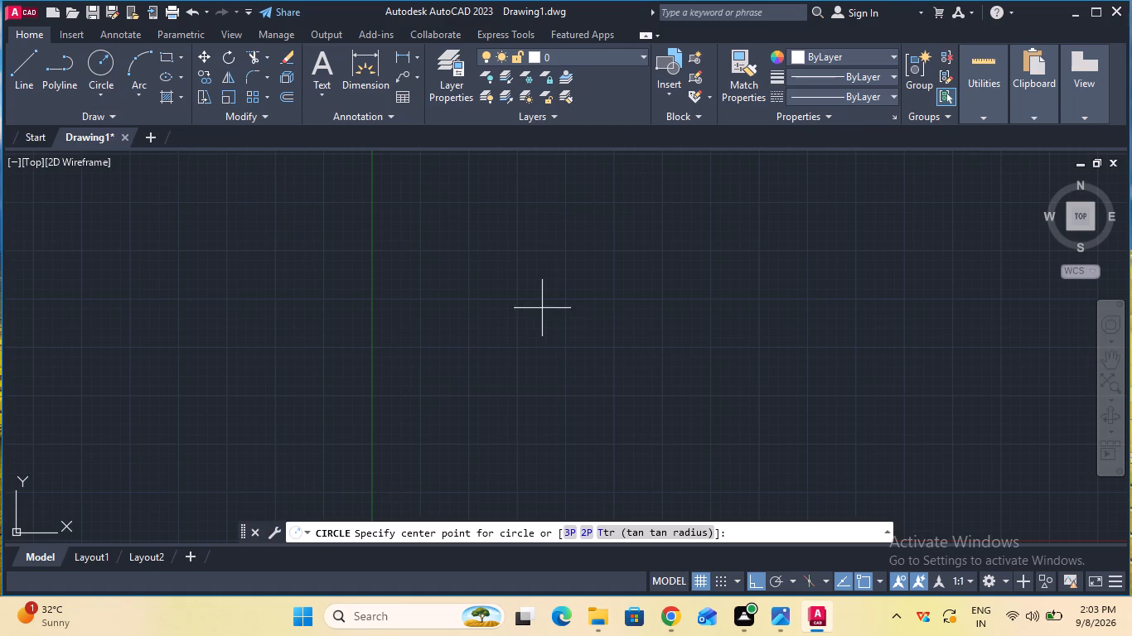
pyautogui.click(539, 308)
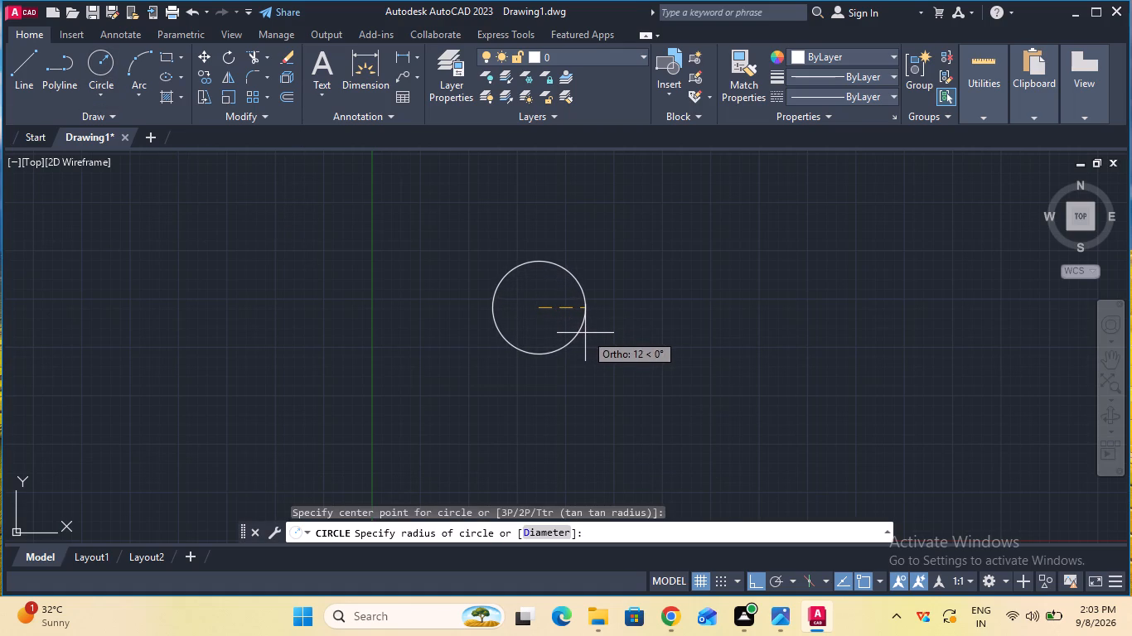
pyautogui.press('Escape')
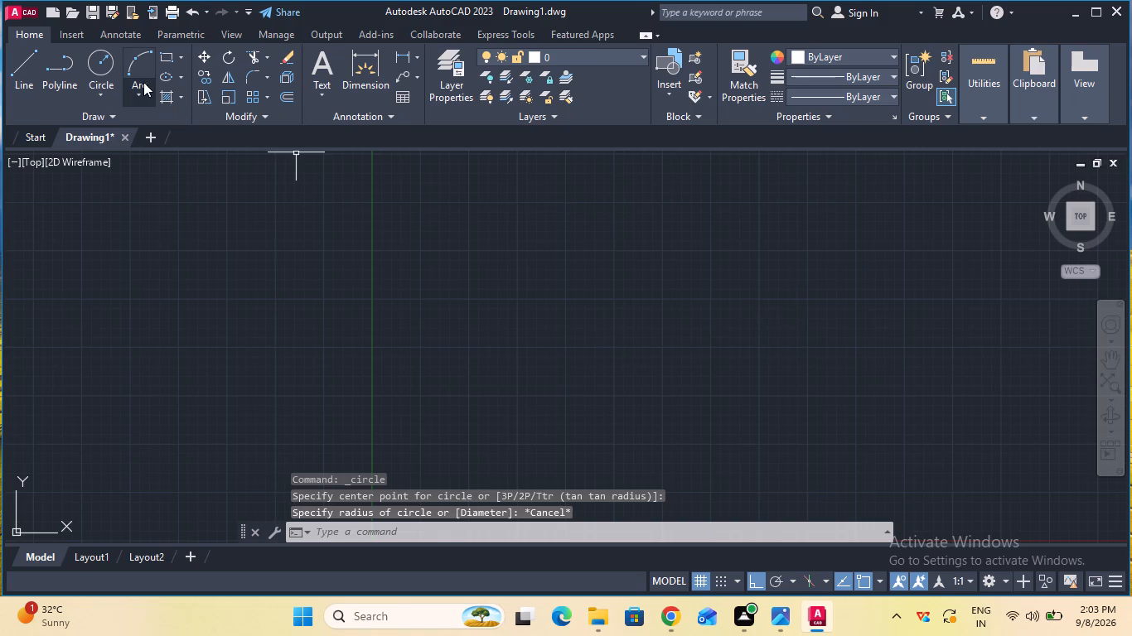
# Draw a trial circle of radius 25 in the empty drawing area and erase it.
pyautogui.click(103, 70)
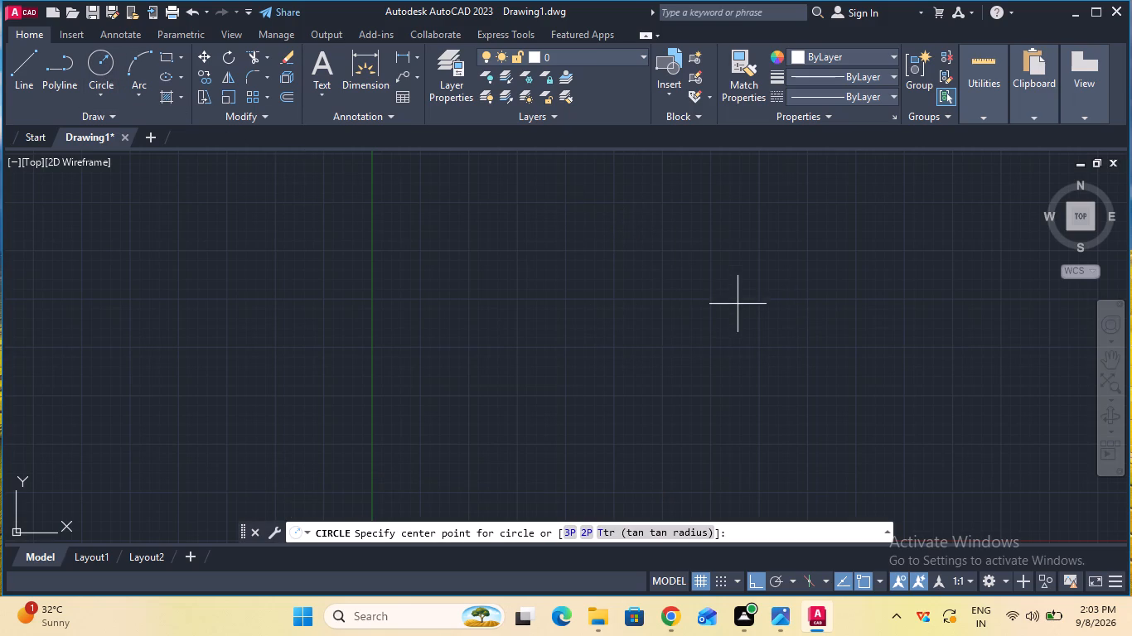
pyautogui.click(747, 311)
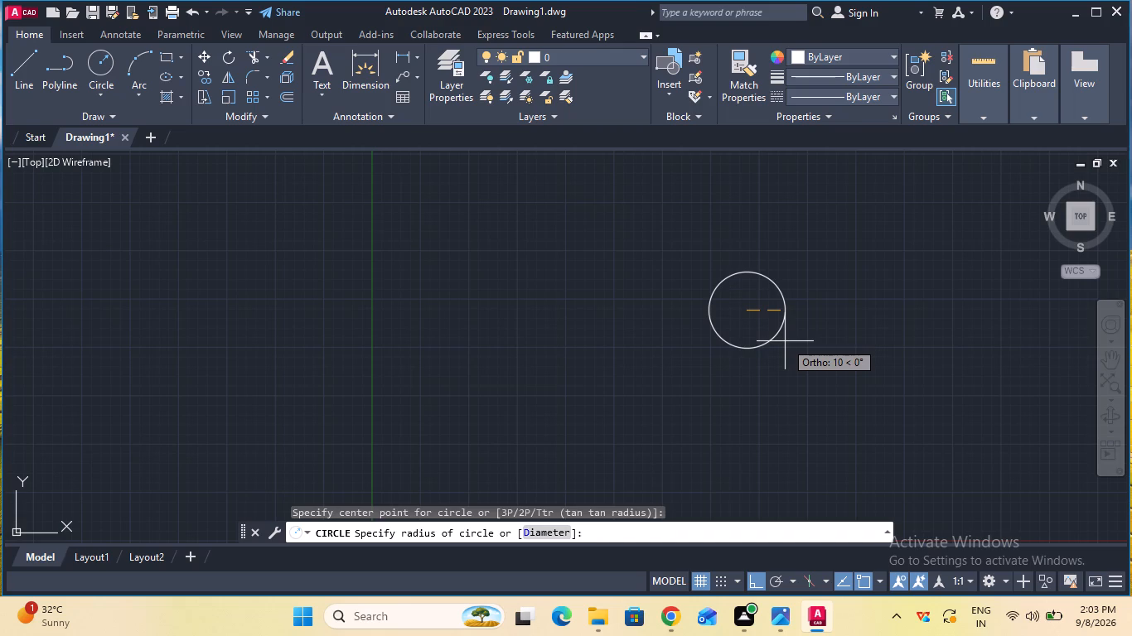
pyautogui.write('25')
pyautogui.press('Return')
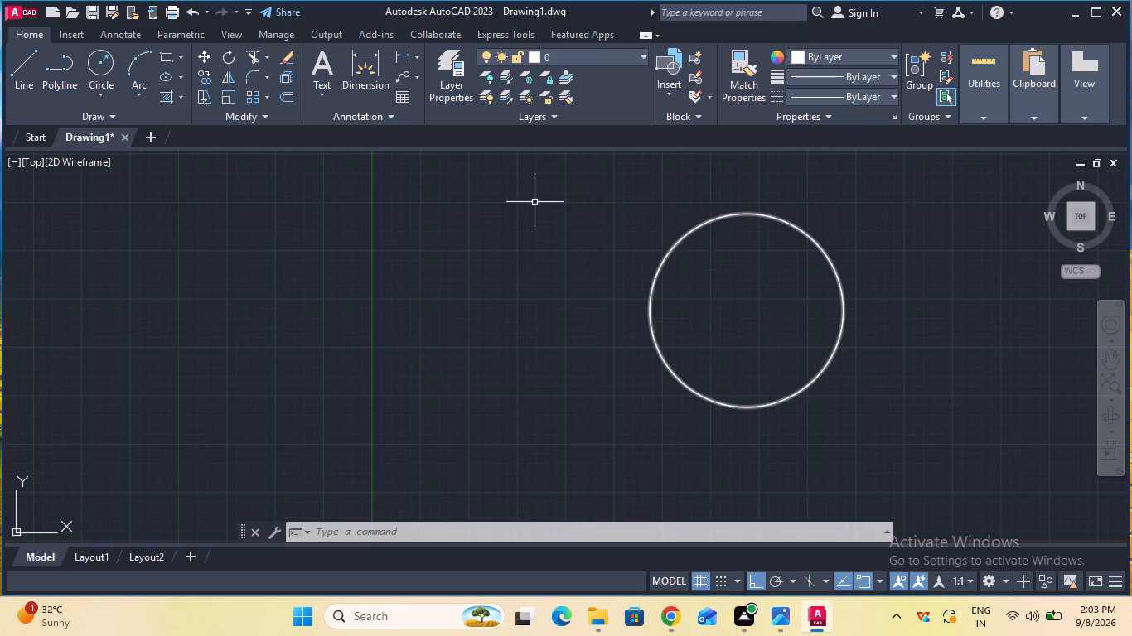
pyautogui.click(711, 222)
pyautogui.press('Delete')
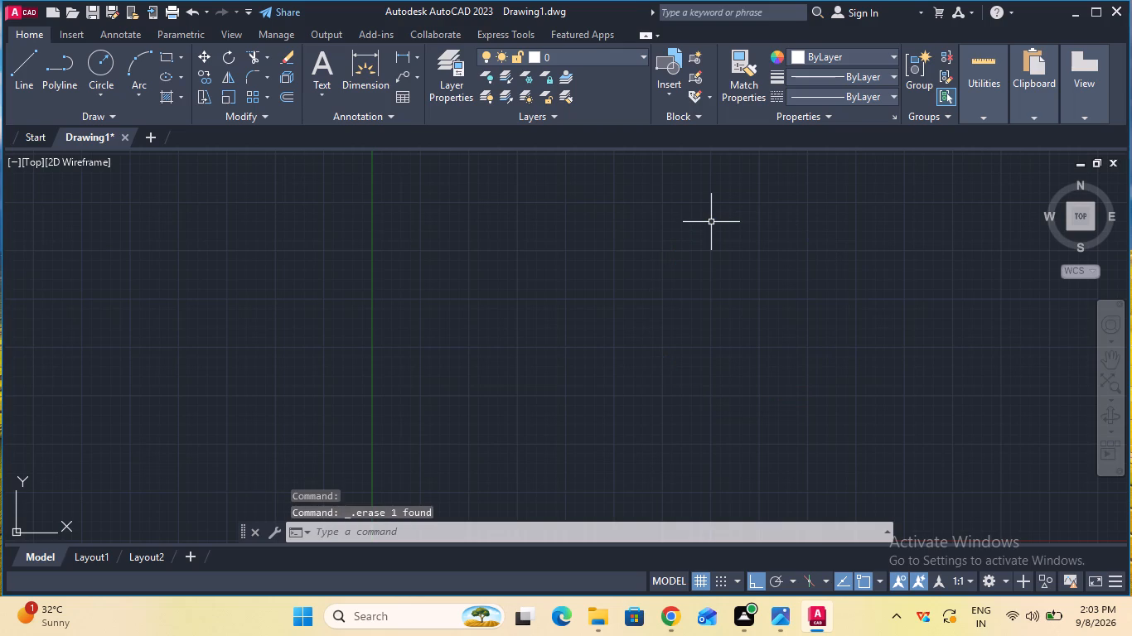
# Draw a circle of radius 25 in open space to the right of the Y axis.
pyautogui.press('z')
pyautogui.press('Return')
pyautogui.press('a')
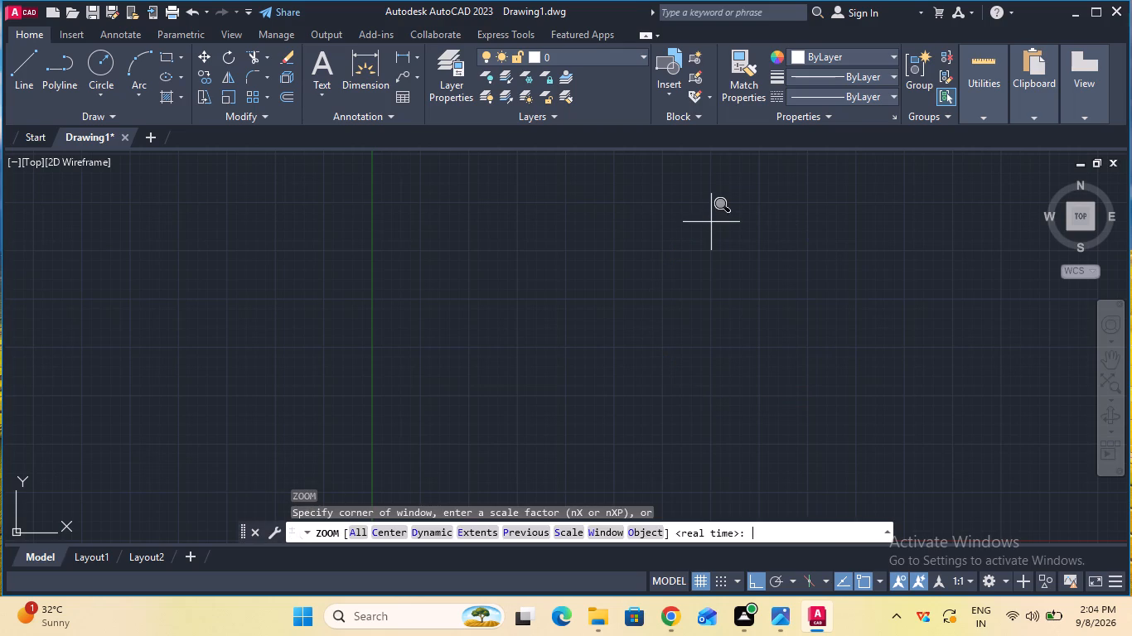
pyautogui.press('Return')
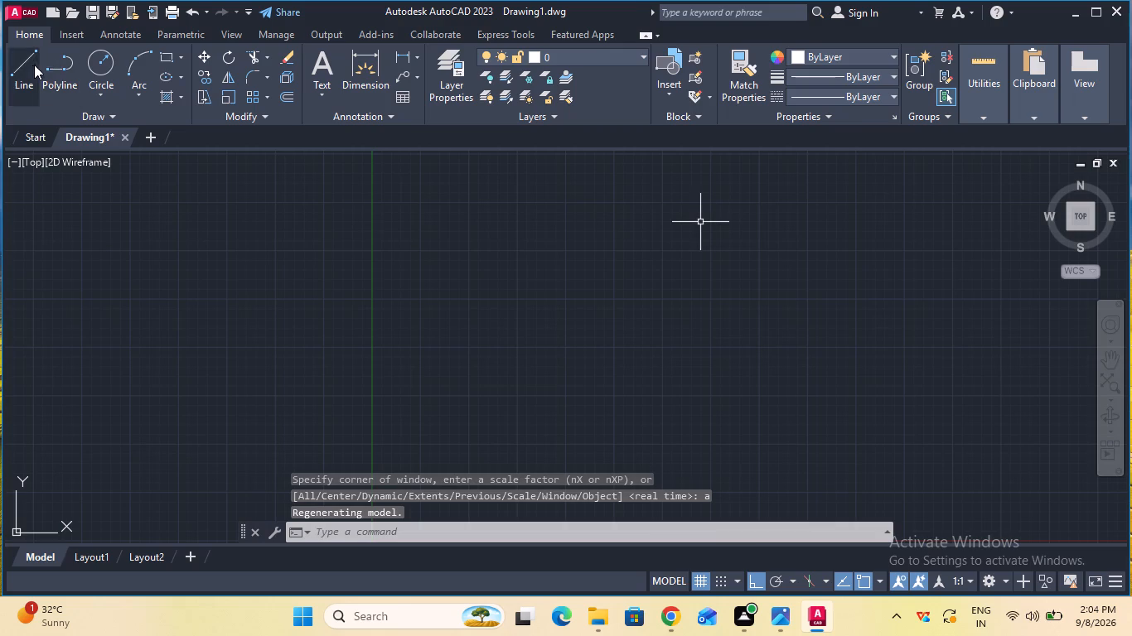
pyautogui.click(101, 69)
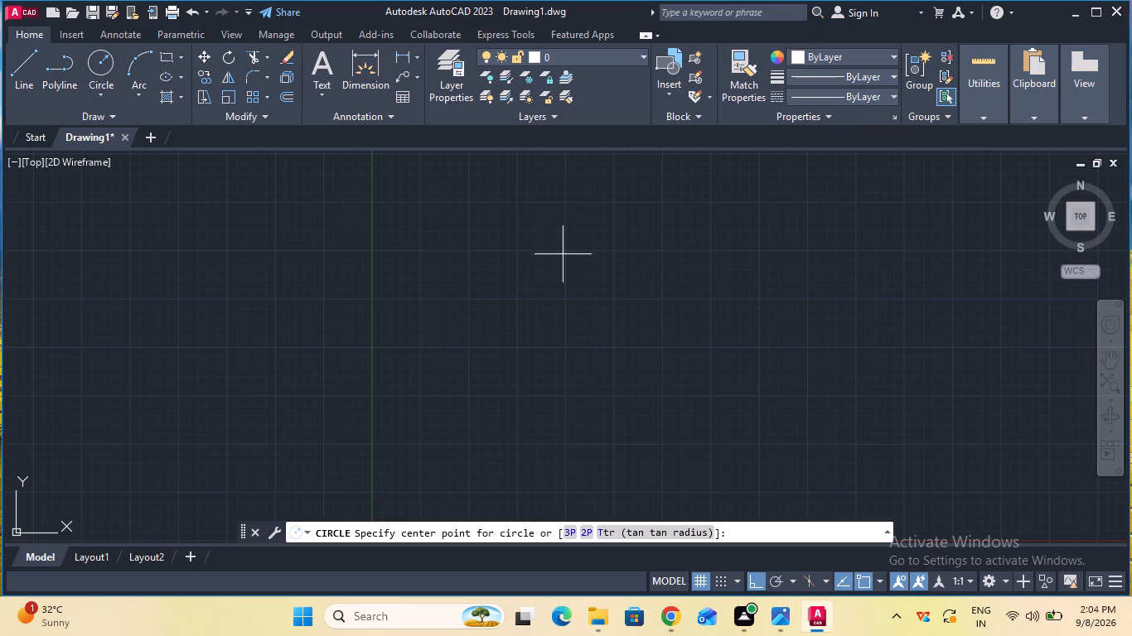
pyautogui.click(759, 297)
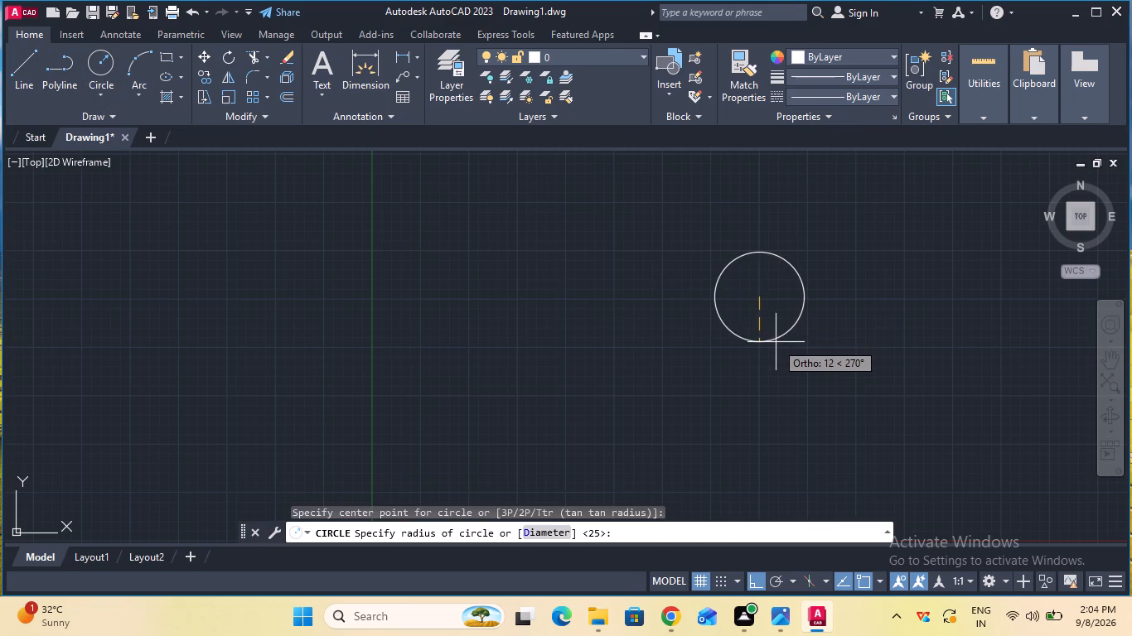
pyautogui.write('25')
pyautogui.press('Return')
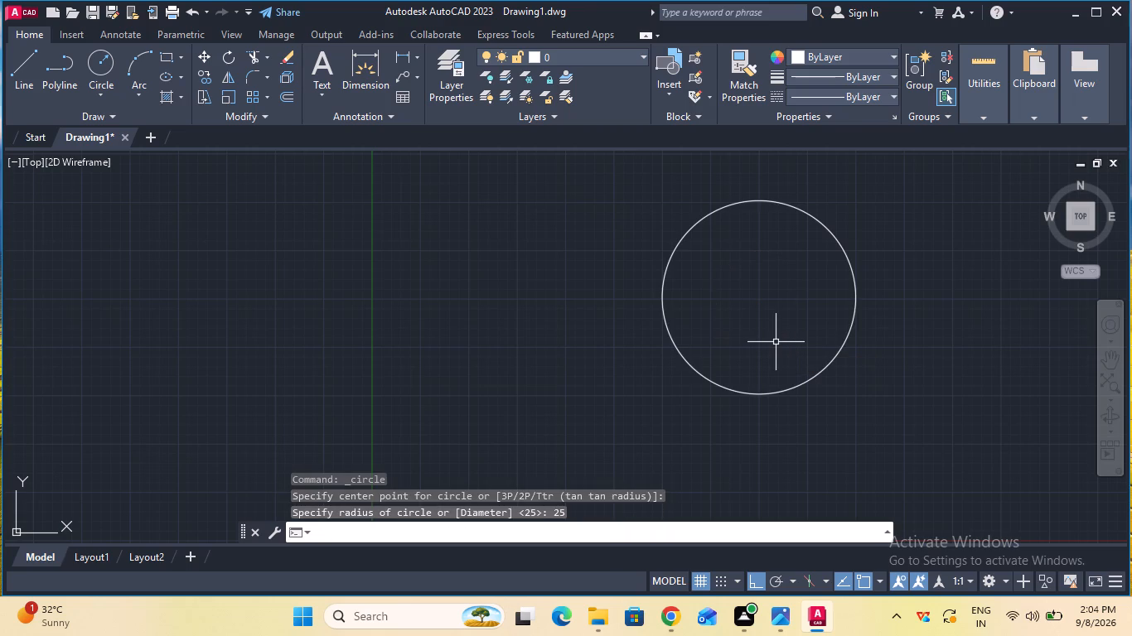
# Draw a concentric circle of radius 40 around the radius 25 circle.
pyautogui.keyDown('ctrl'); pyautogui.scroll(-1, 776, 342); pyautogui.keyUp('ctrl')
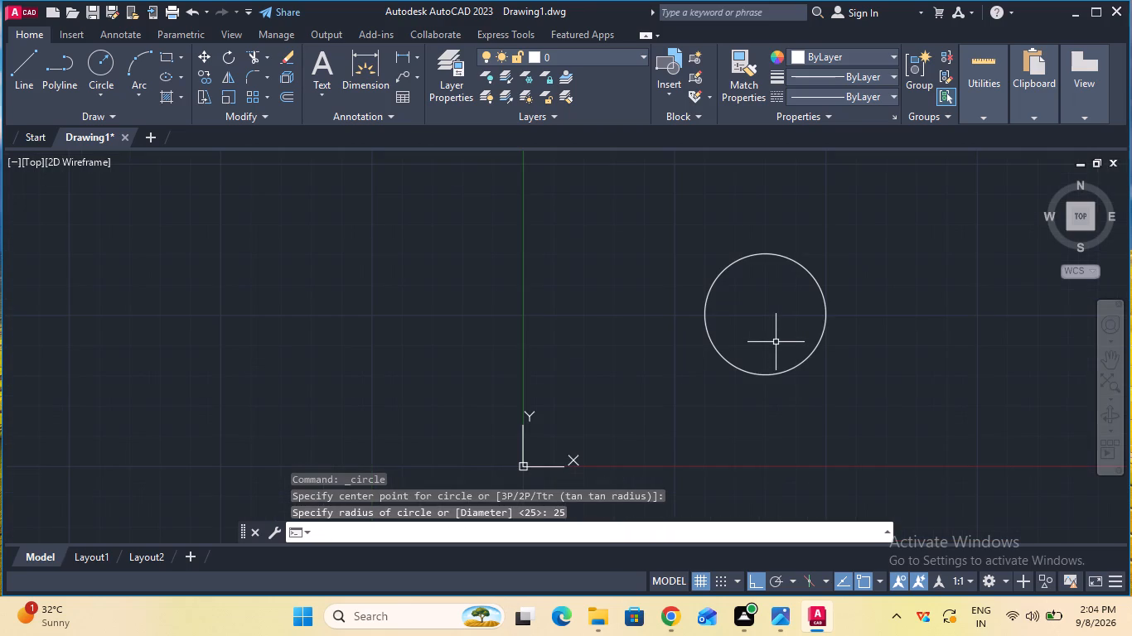
pyautogui.click(104, 75)
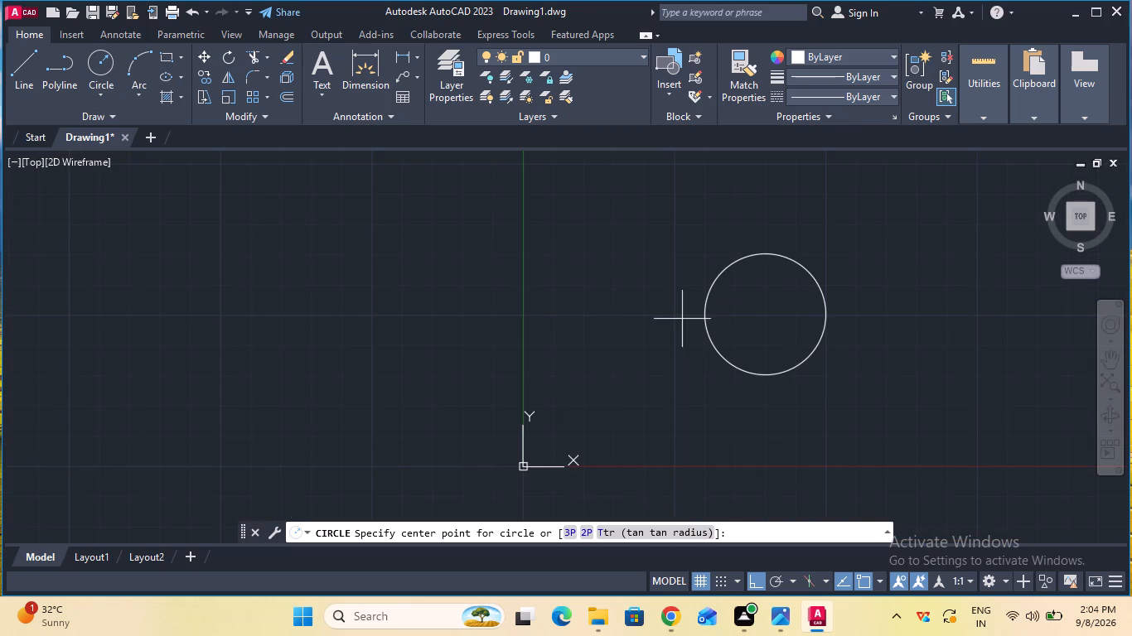
pyautogui.click(766, 319)
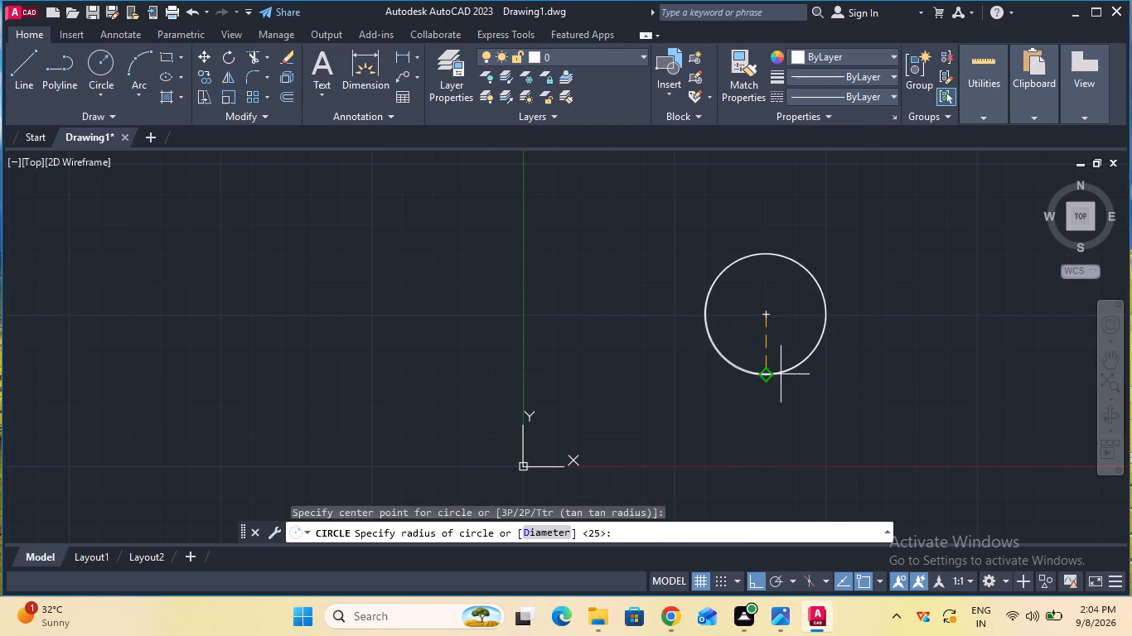
pyautogui.write('40')
pyautogui.press('Return')
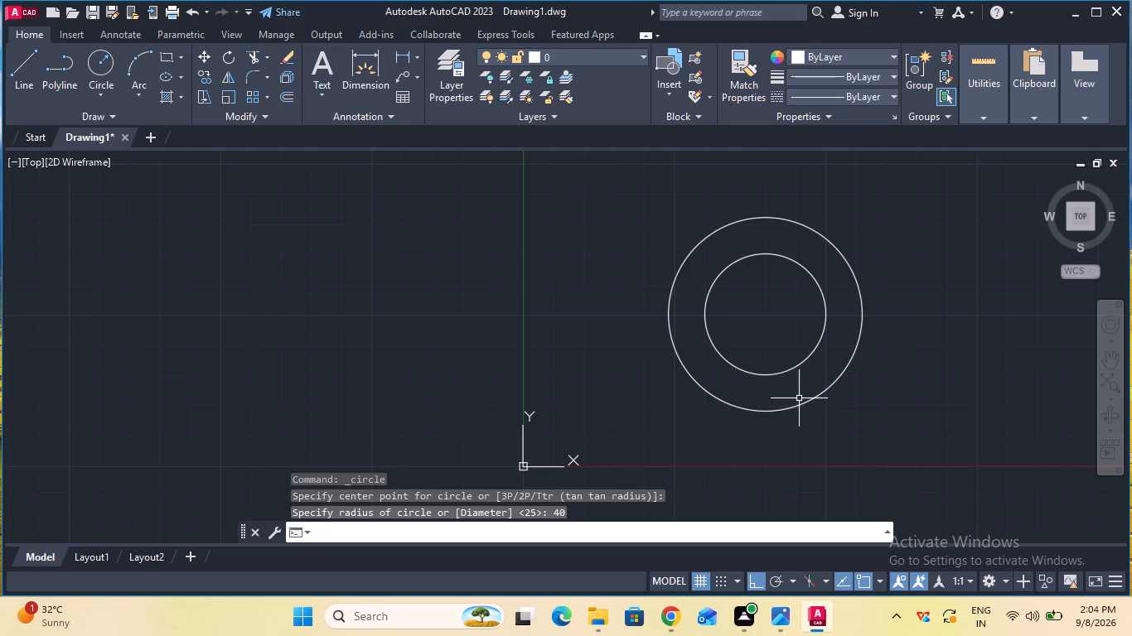
# Place a horizontal linear dimension of 100 running left from the centre of the concentric circles as a locating reference.
pyautogui.keyDown('ctrl'); pyautogui.scroll(-1, 854, 381); pyautogui.keyUp('ctrl')
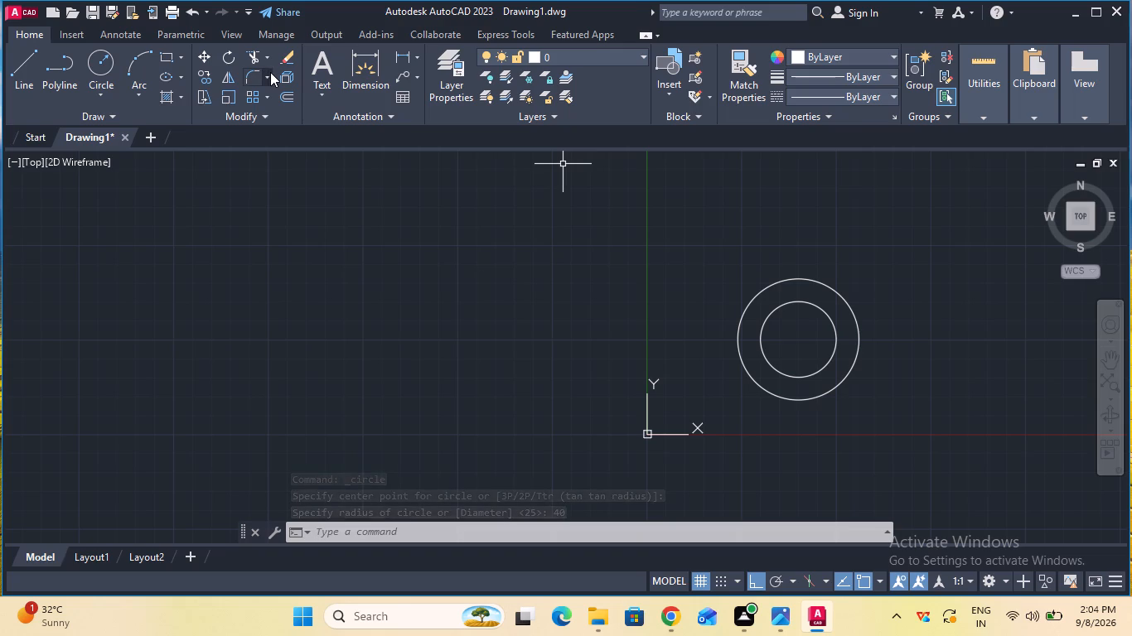
pyautogui.click(398, 65)
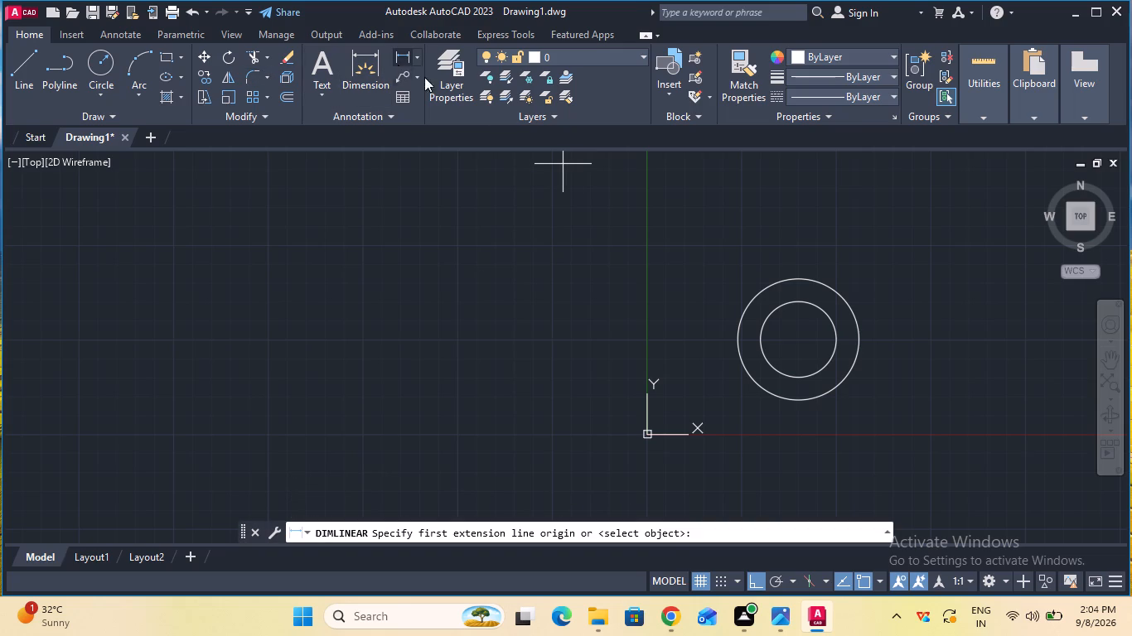
pyautogui.click(799, 336)
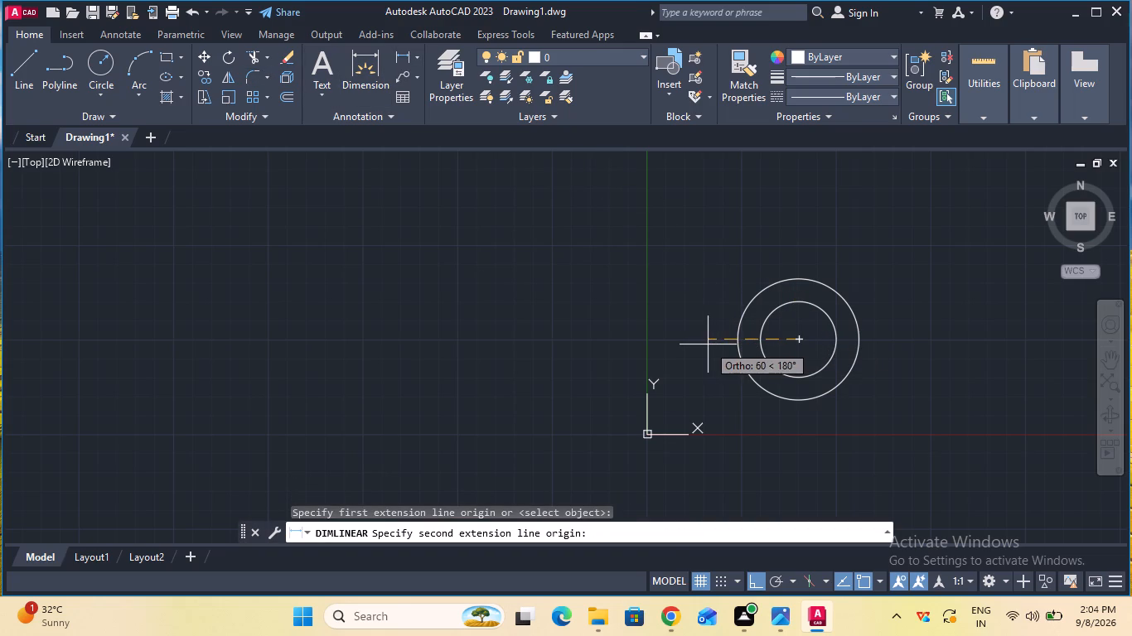
pyautogui.press('1')
pyautogui.write('00')
pyautogui.press('Return')
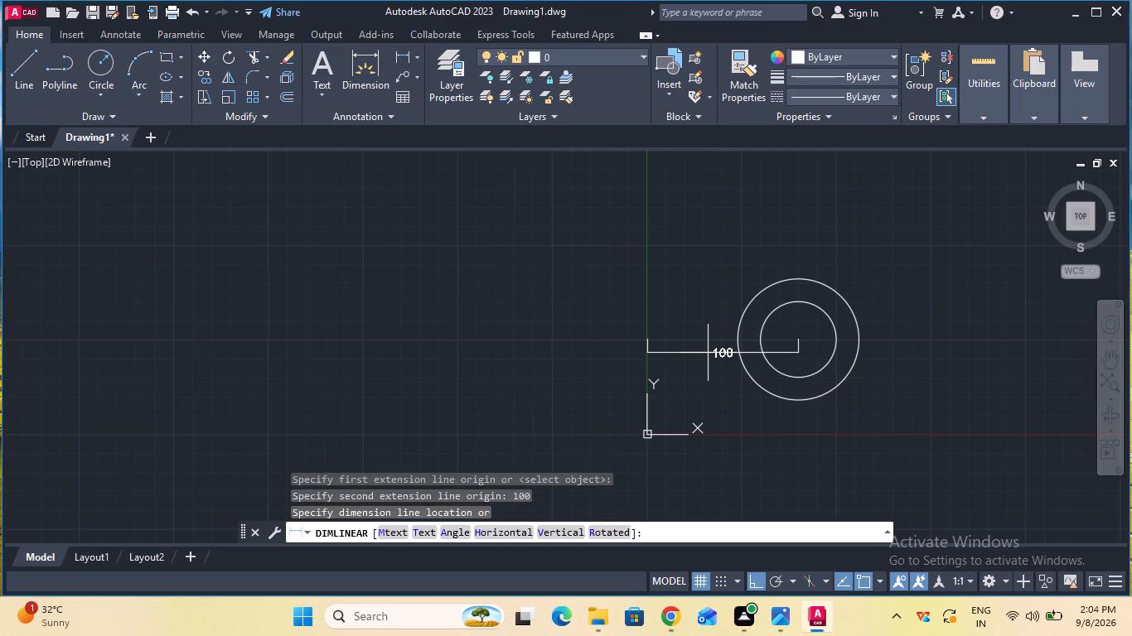
pyautogui.click(708, 353)
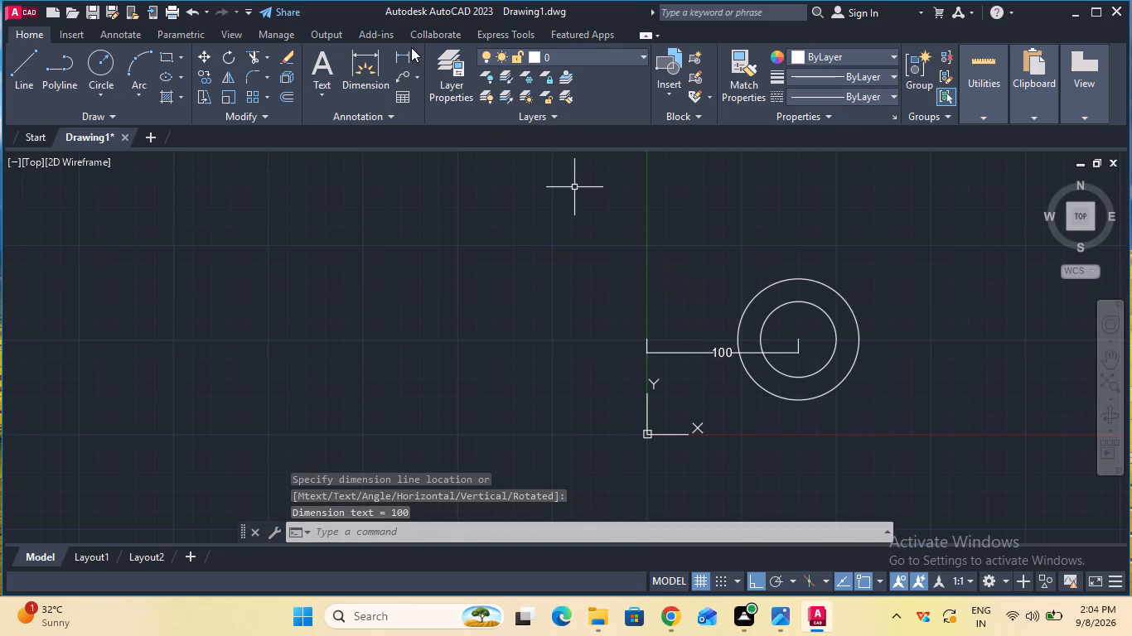
# Draw a circle of radius 10 centred on the extension line at the far left end of the 100 dimension.
pyautogui.click(106, 70)
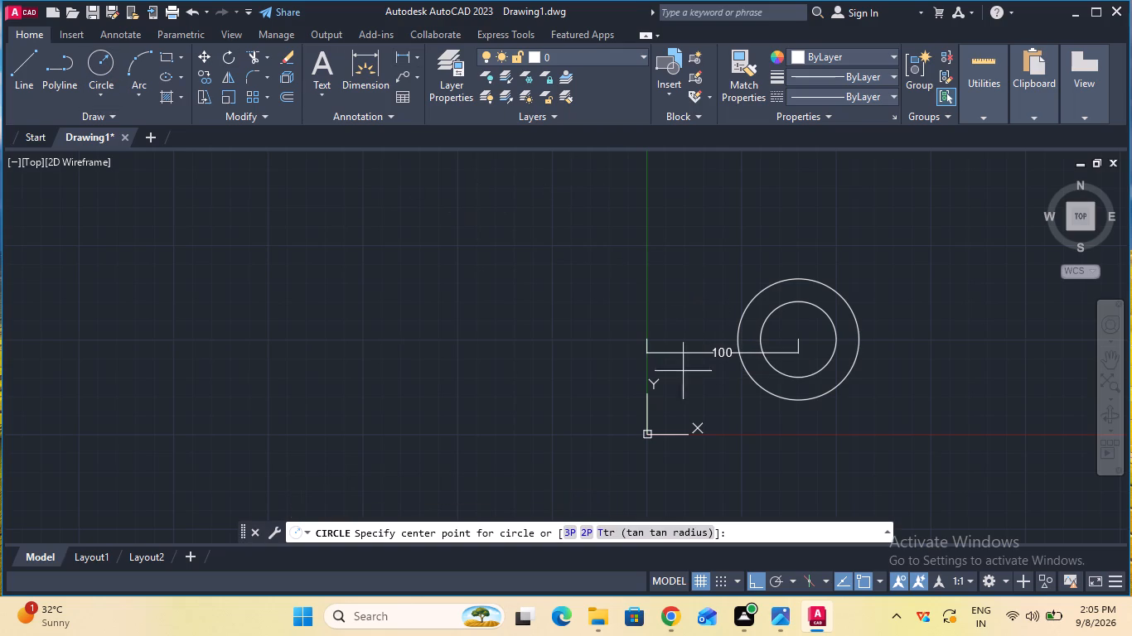
pyautogui.click(646, 340)
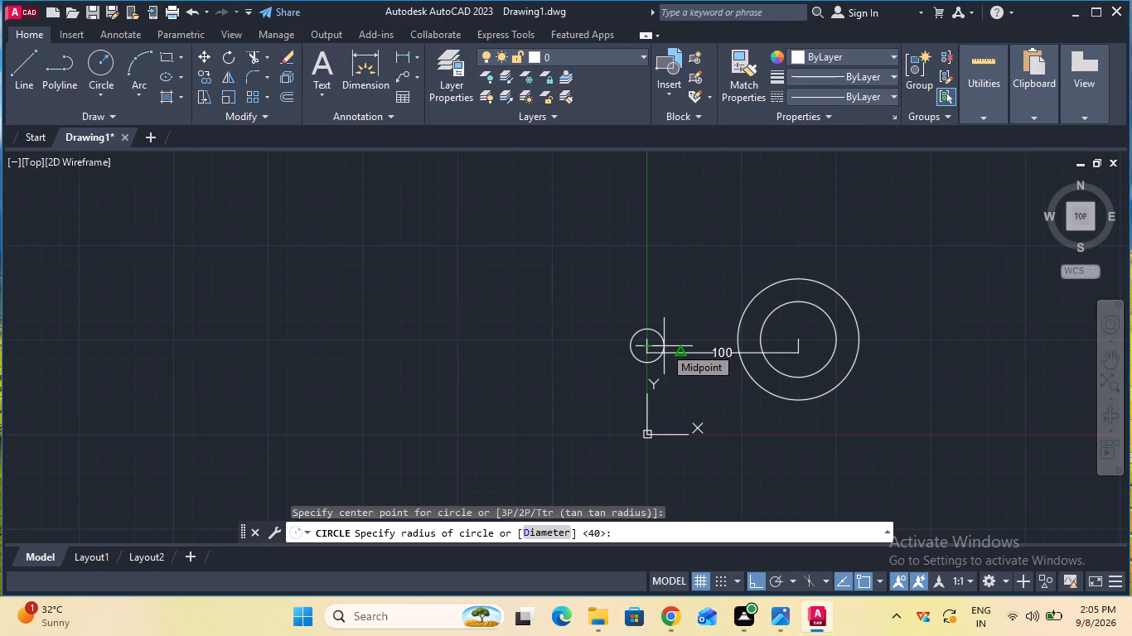
pyautogui.press('1')
pyautogui.press('0')
pyautogui.press('Return')
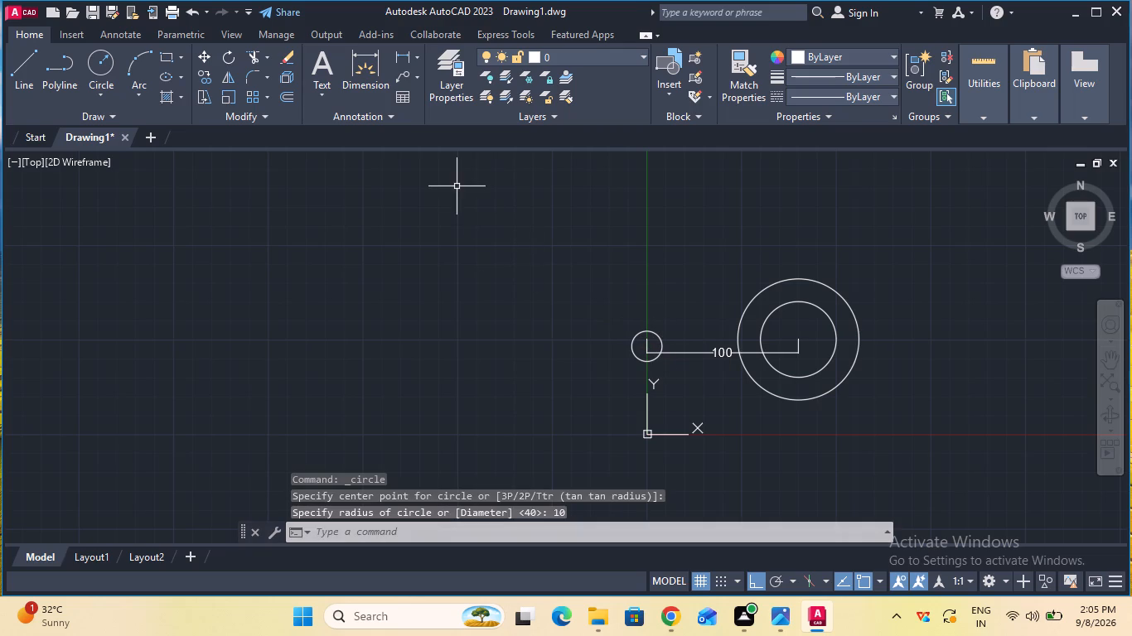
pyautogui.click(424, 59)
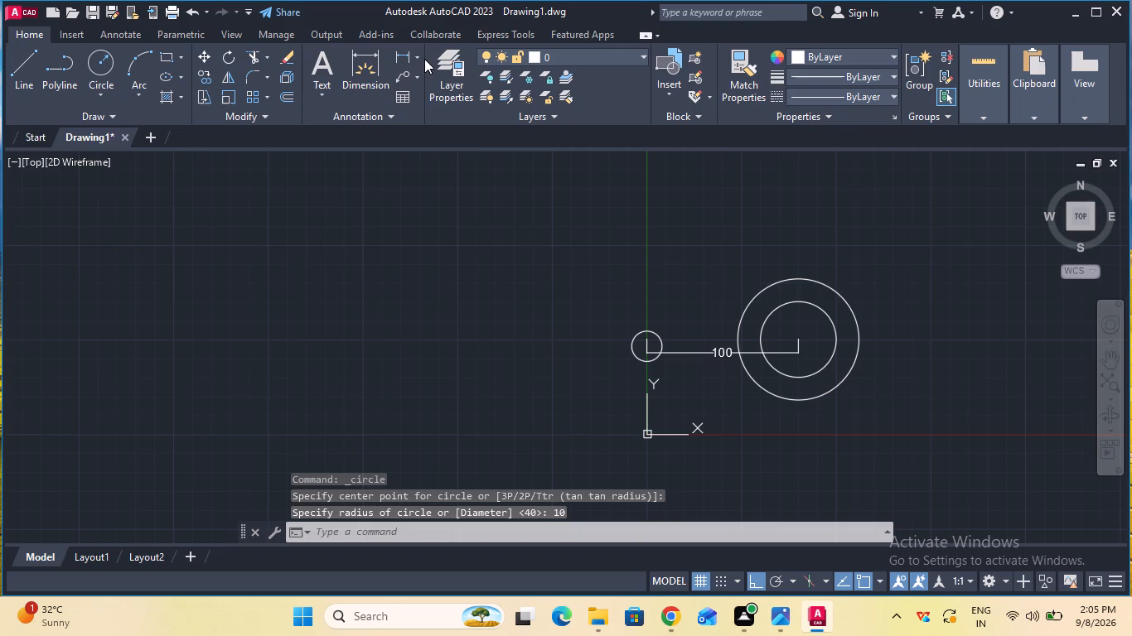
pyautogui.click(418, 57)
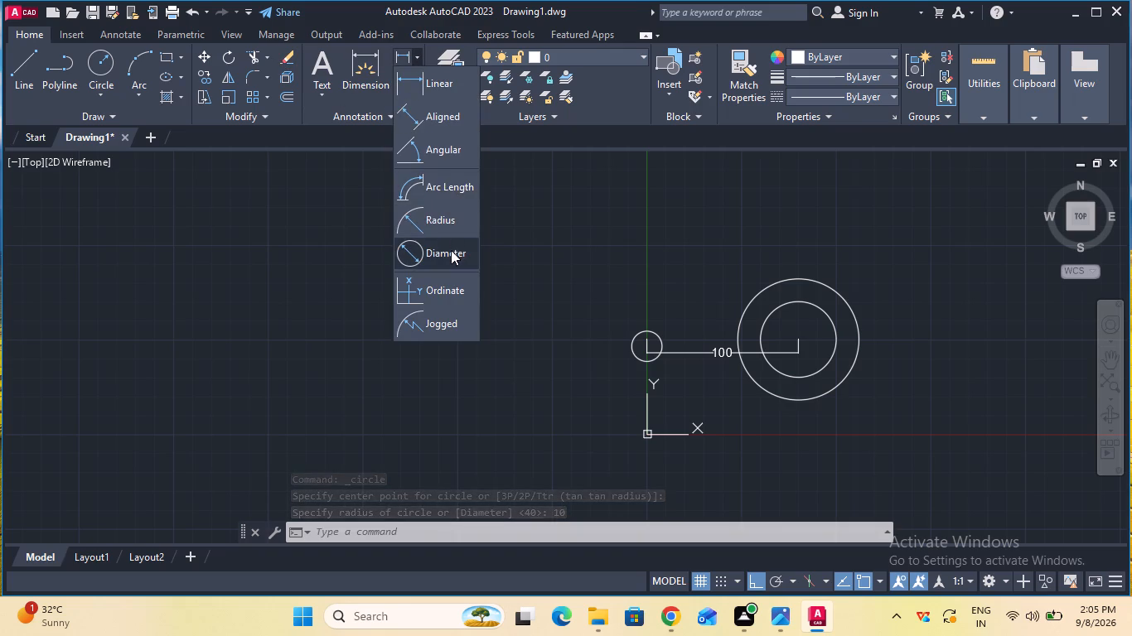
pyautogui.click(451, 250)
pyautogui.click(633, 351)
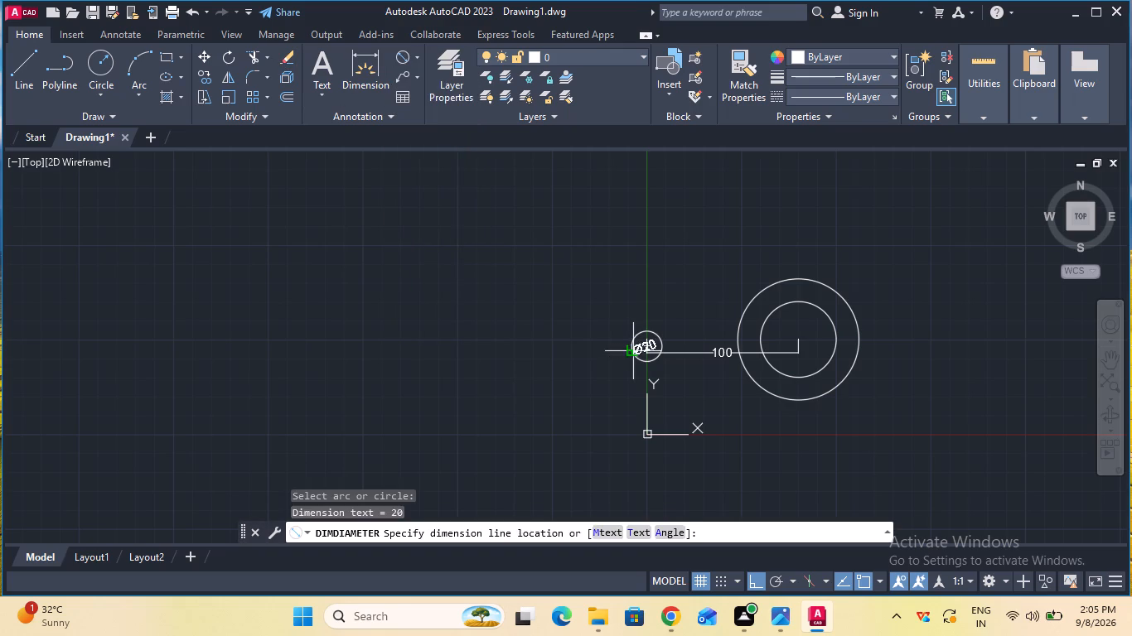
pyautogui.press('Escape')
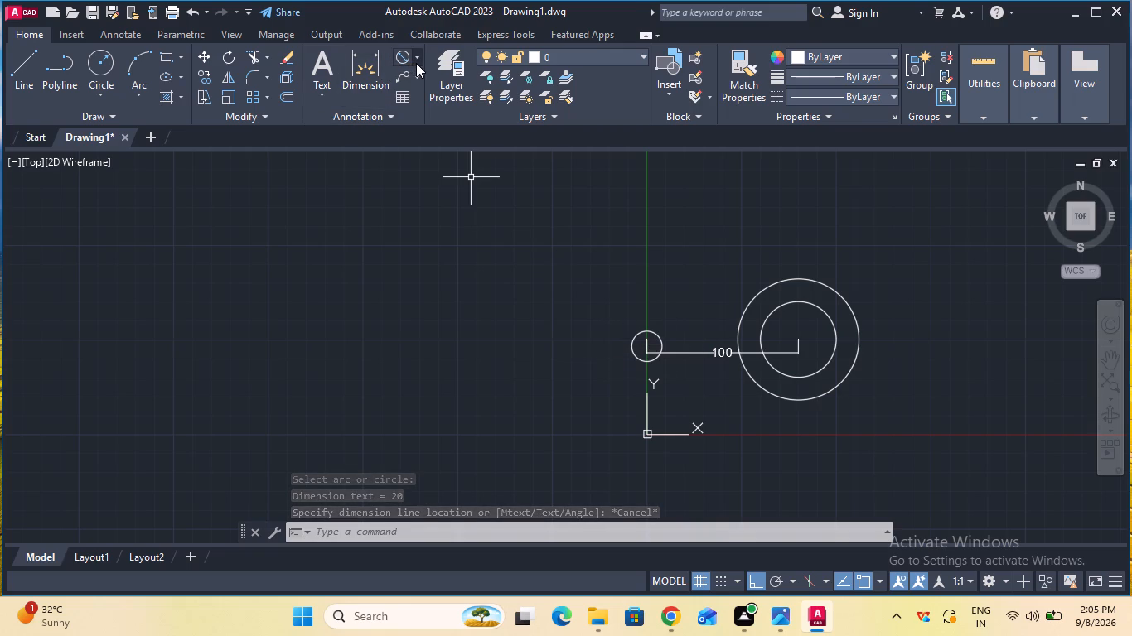
# Erase the 100 linear dimension between the small circle and the concentric circles.
pyautogui.click(291, 55)
pyautogui.click(706, 358)
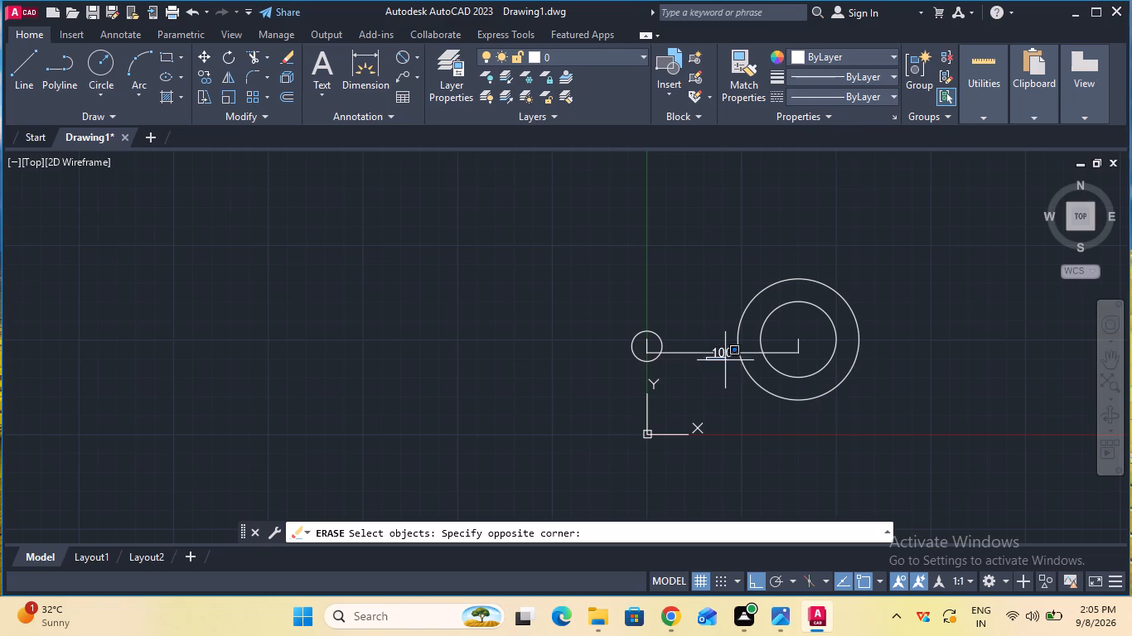
pyautogui.click(727, 359)
pyautogui.click(715, 350)
pyautogui.press('Return')
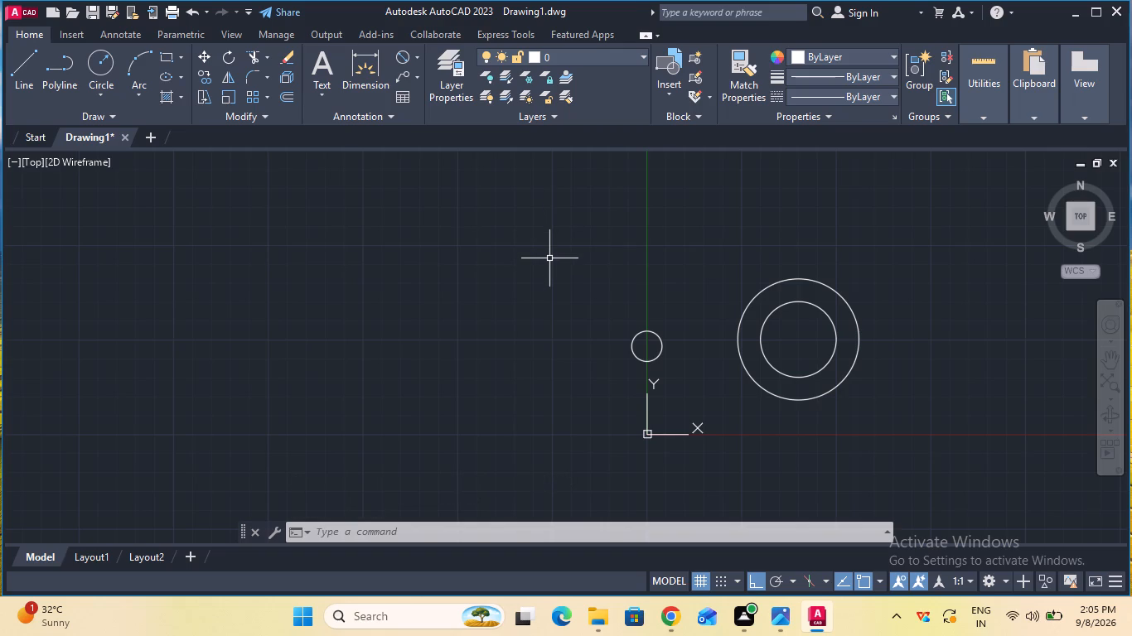
# Place a horizontal linear dimension of 100 running right from the centre of the concentric circles.
pyautogui.keyDown('ctrl'); pyautogui.scroll(-1, 550, 258); pyautogui.keyUp('ctrl')
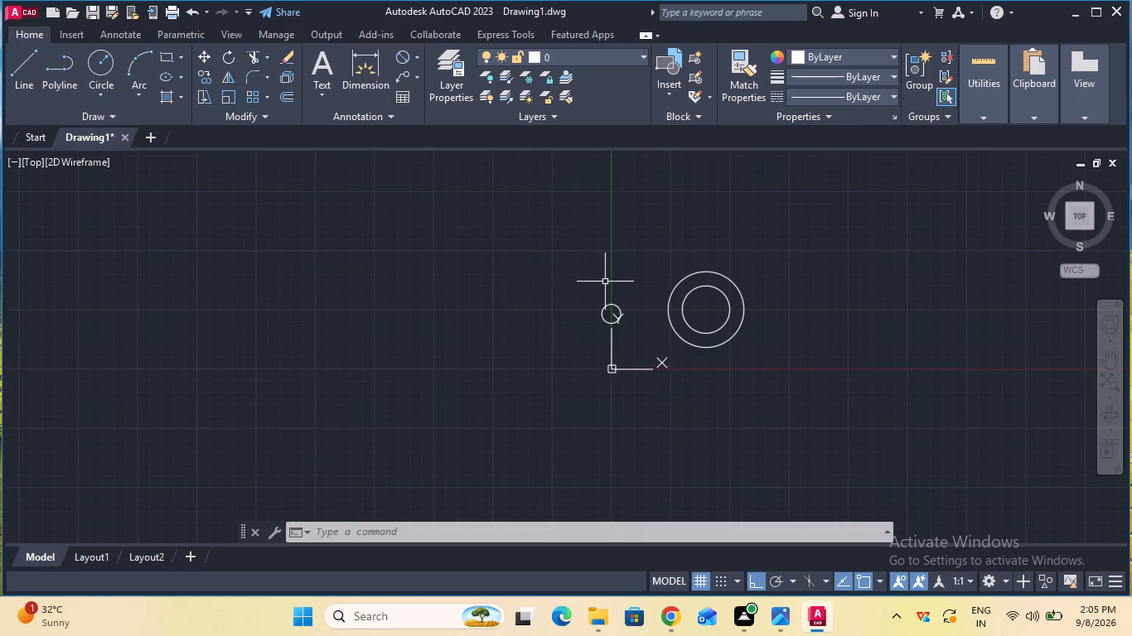
pyautogui.click(414, 55)
pyautogui.click(416, 73)
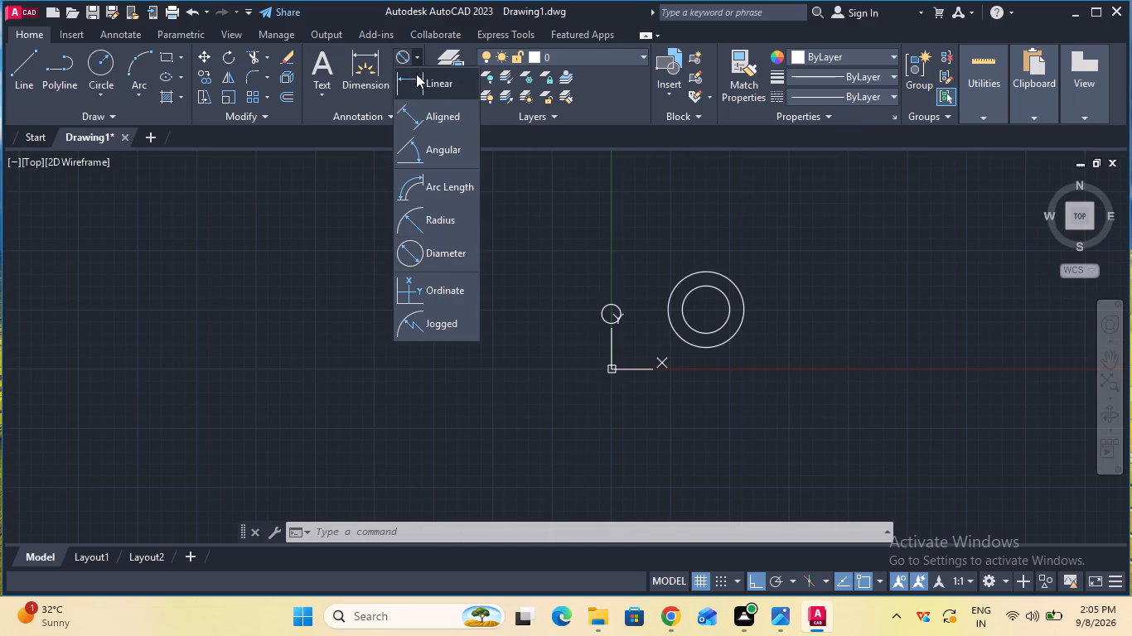
pyautogui.click(706, 306)
pyautogui.write('100')
pyautogui.press('Return')
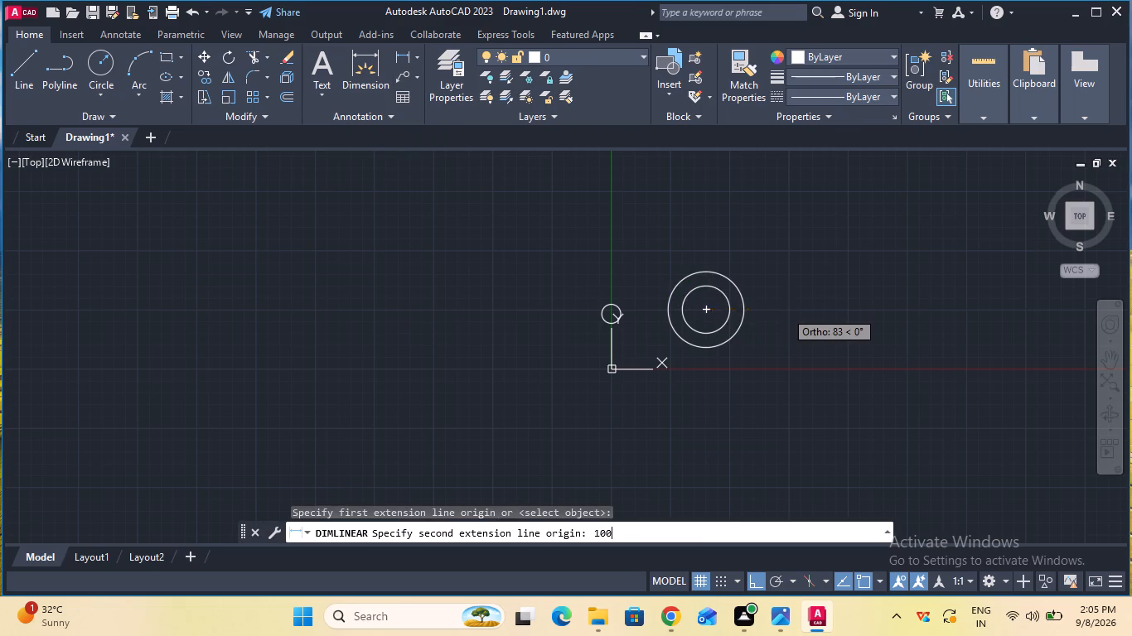
pyautogui.click(786, 320)
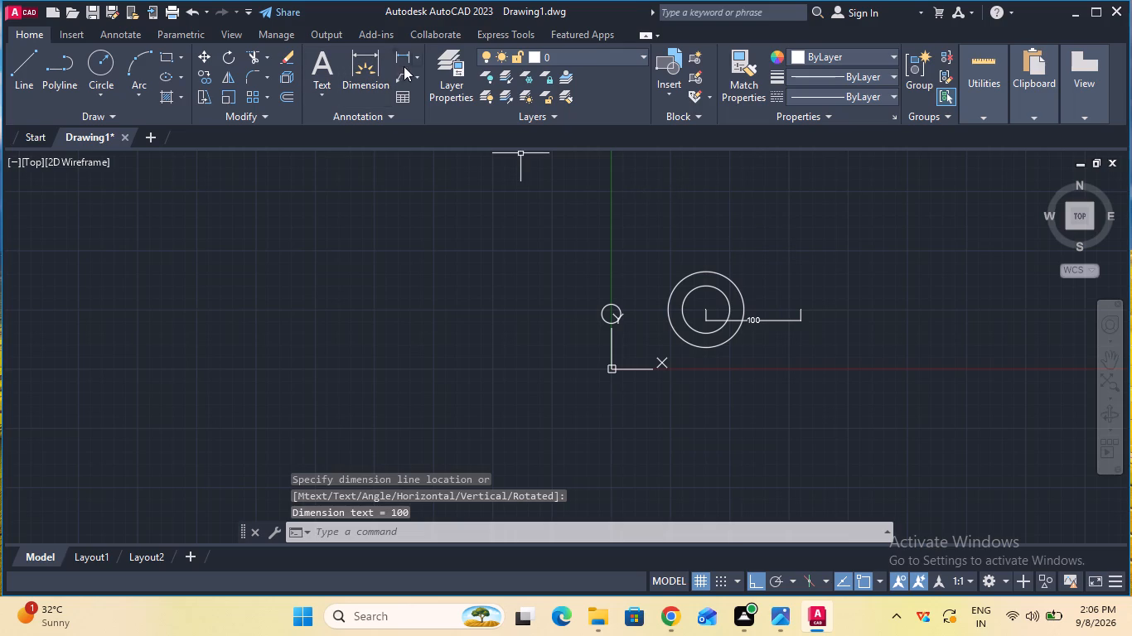
# Draw a circle of radius 10 centred on the extension line at the far right end of the 100 dimension.
pyautogui.click(90, 62)
pyautogui.click(804, 311)
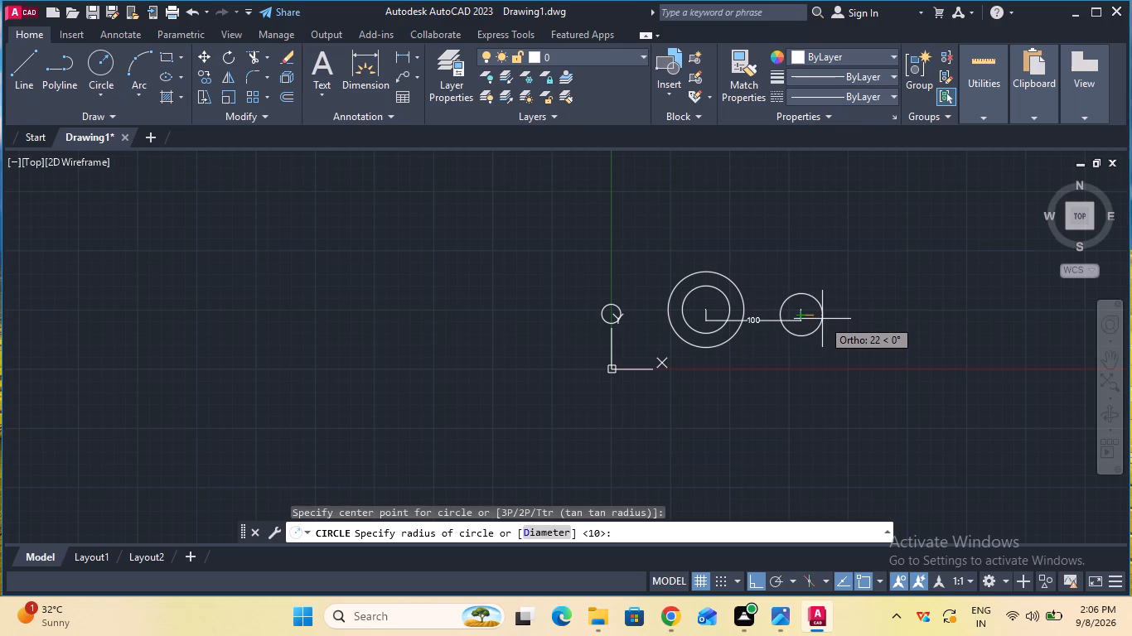
pyautogui.write('10')
pyautogui.press('Return')
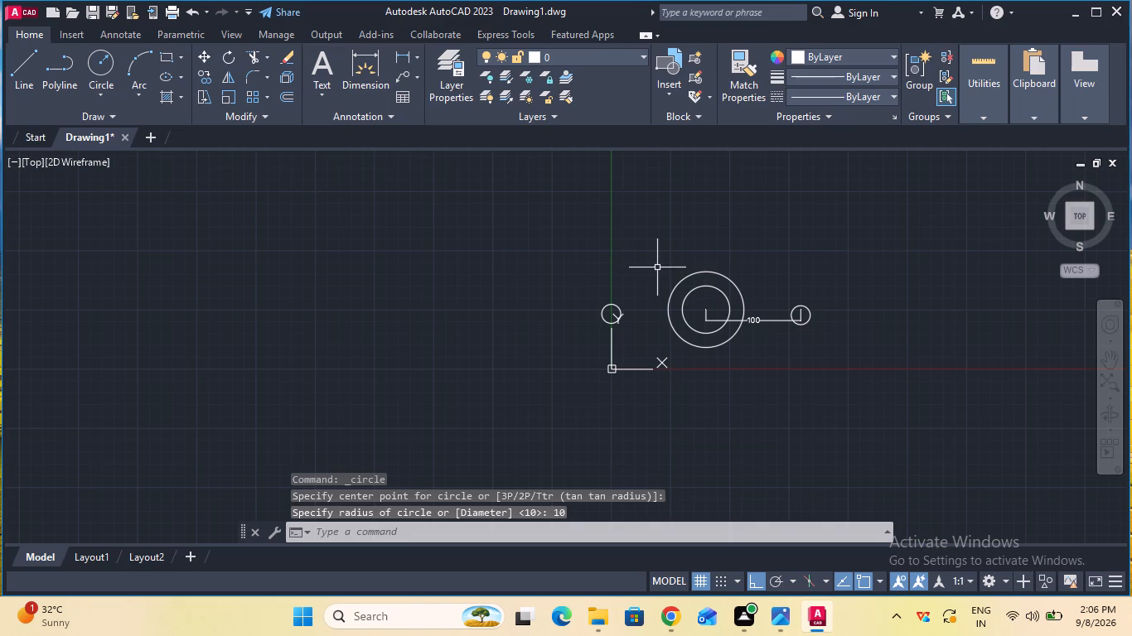
# Erase the 100 linear dimension between the concentric circles and the right small circle.
pyautogui.click(293, 52)
pyautogui.click(754, 324)
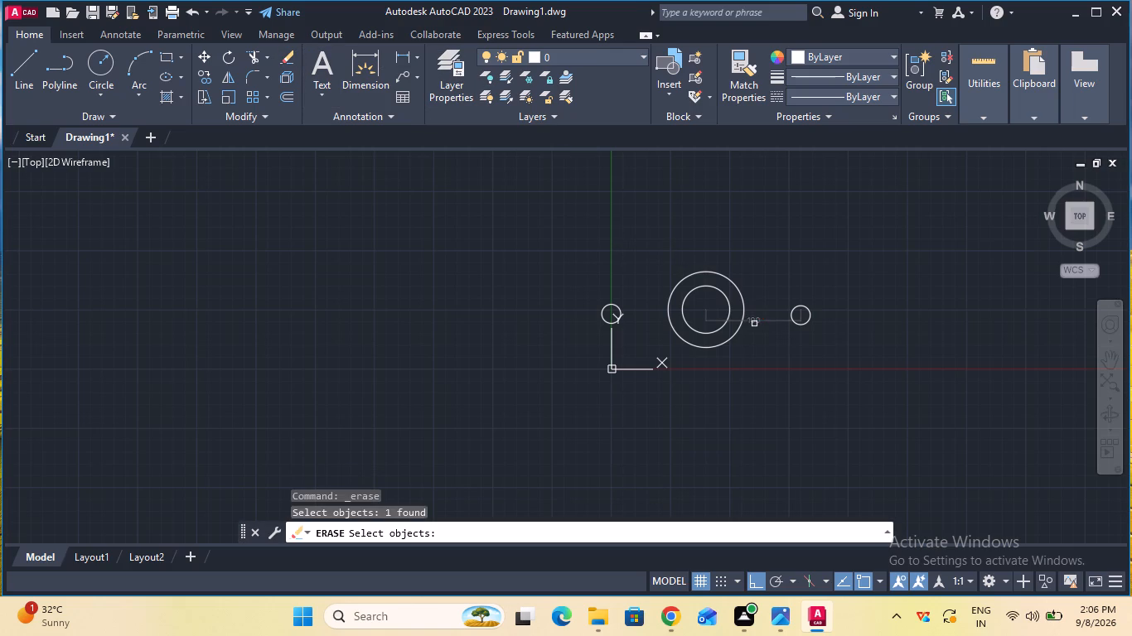
pyautogui.press('Return')
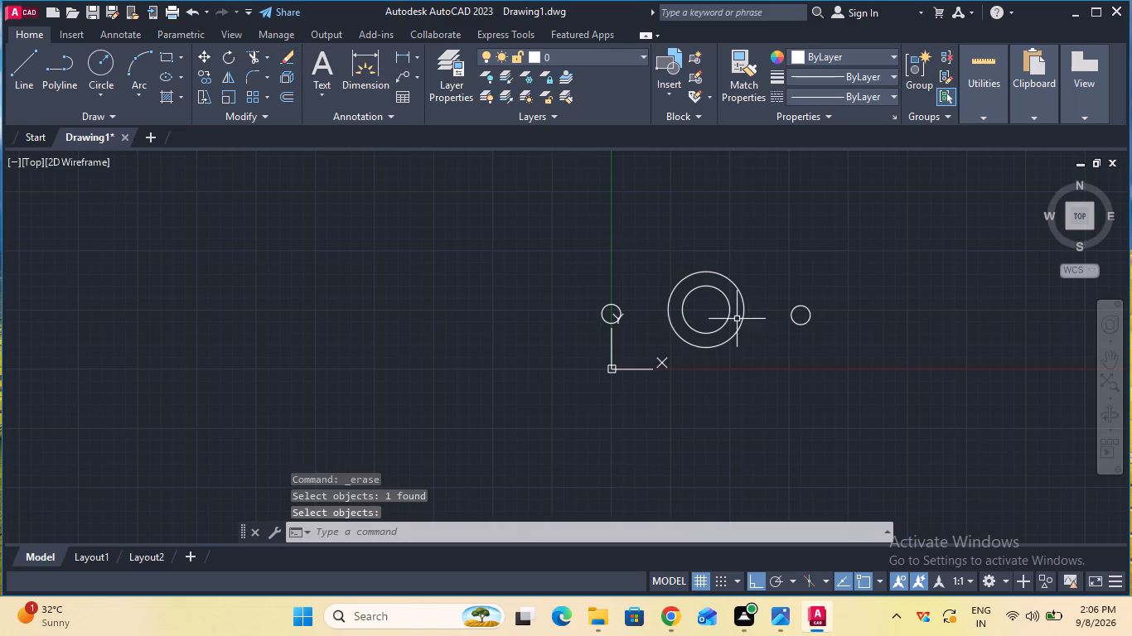
# Move all four circles together horizontally to the right, clear of the Y axis.
pyautogui.click(509, 264)
pyautogui.click(905, 376)
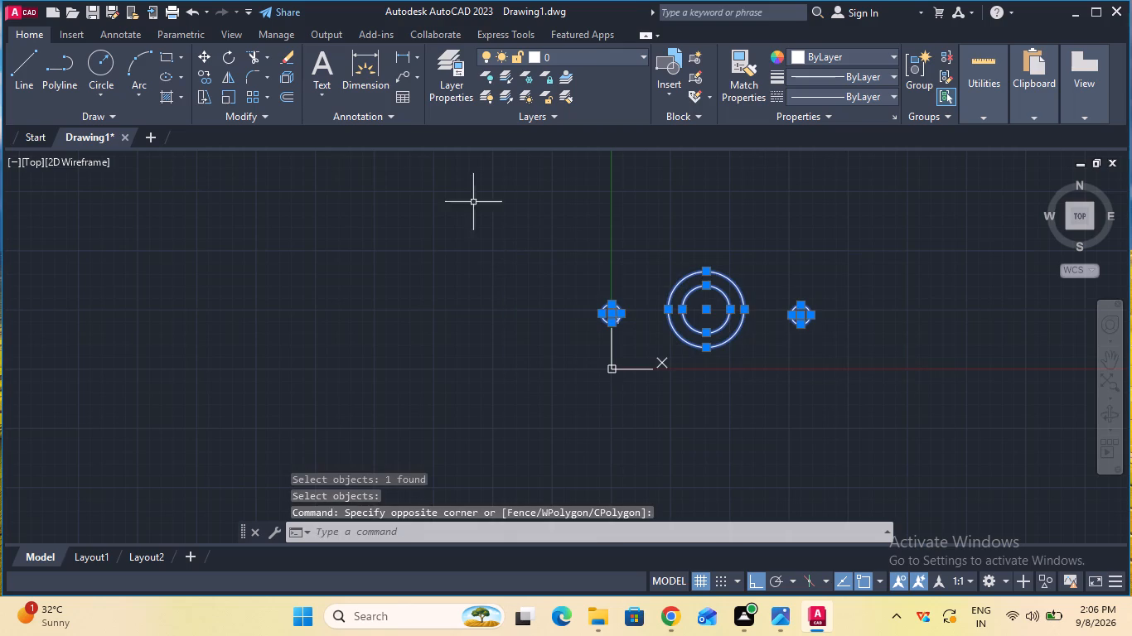
pyautogui.click(206, 59)
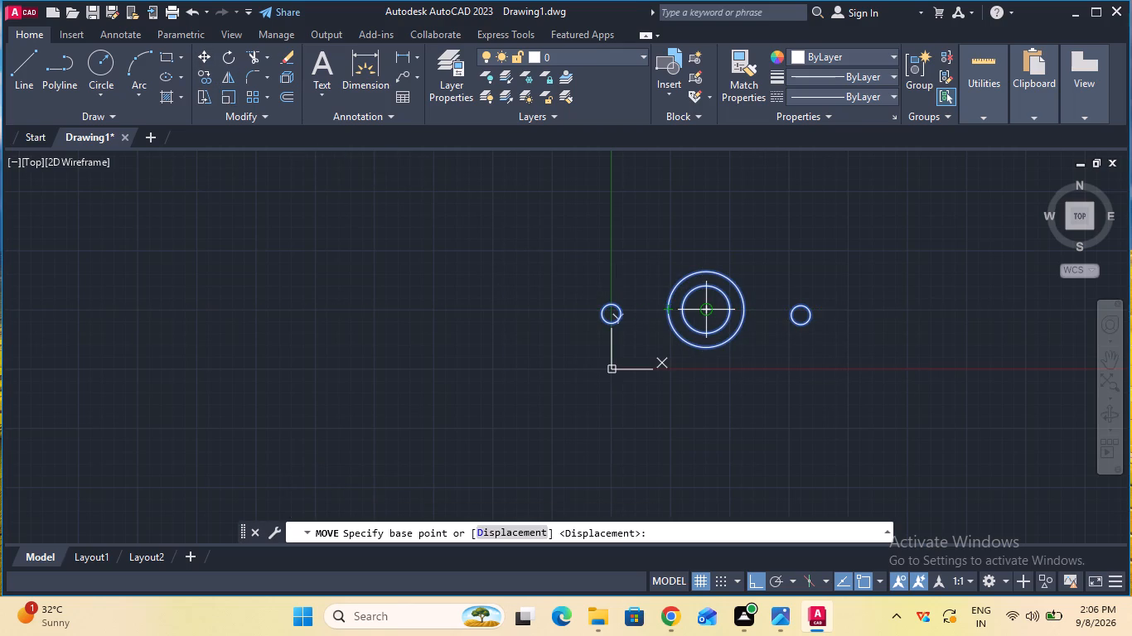
pyautogui.press('Return')
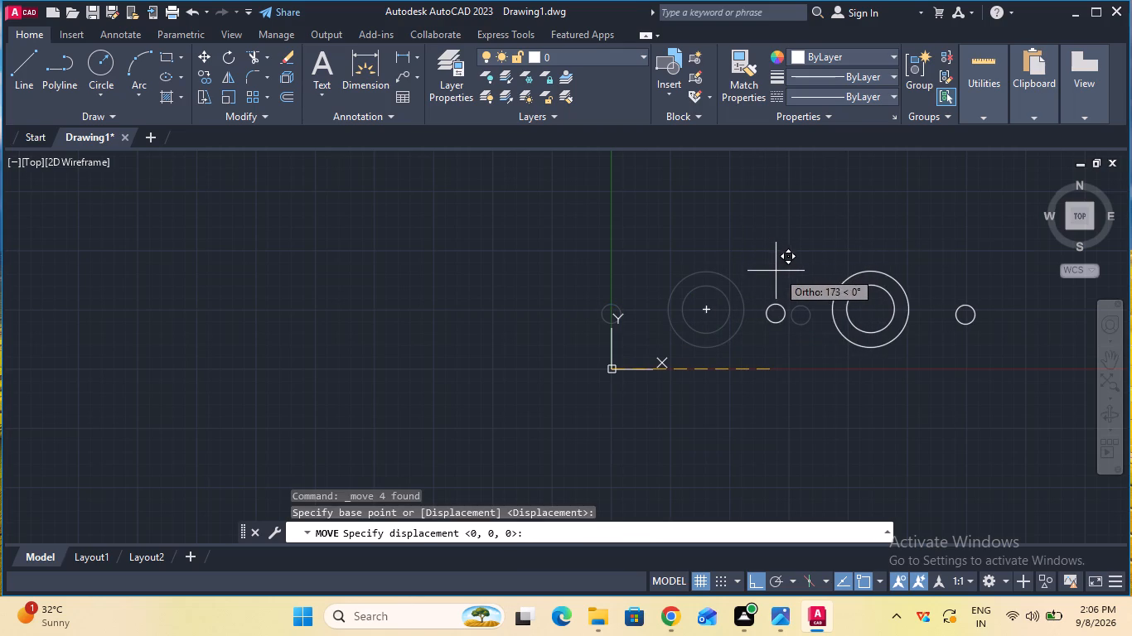
pyautogui.click(786, 272)
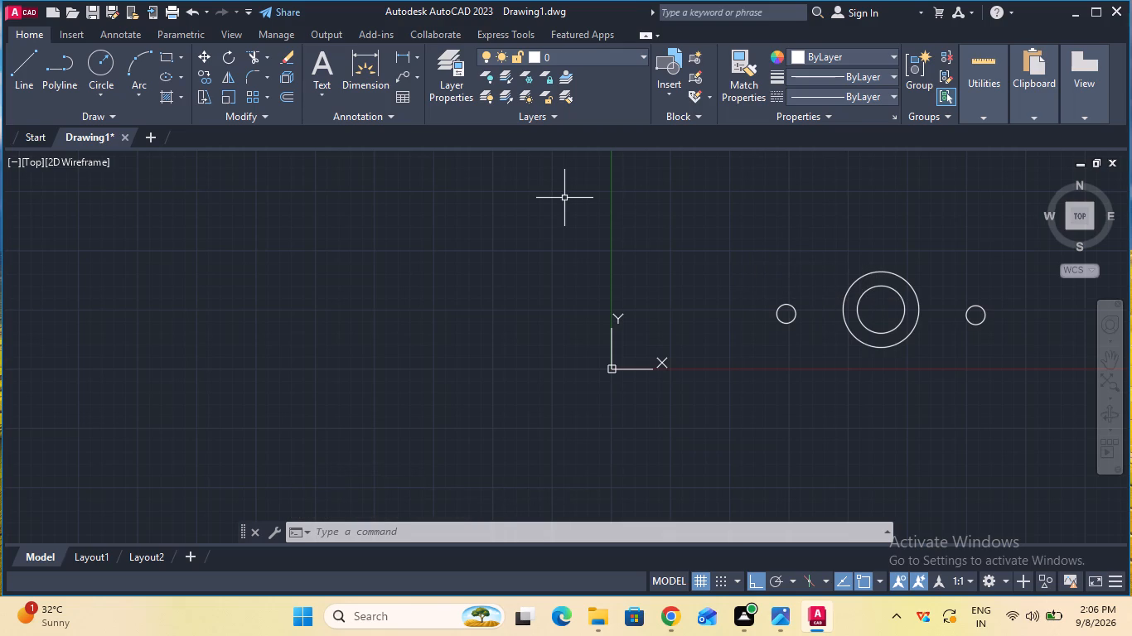
# Move all four circles straight up, using the centre of the concentric circles as the base point.
pyautogui.click(735, 267)
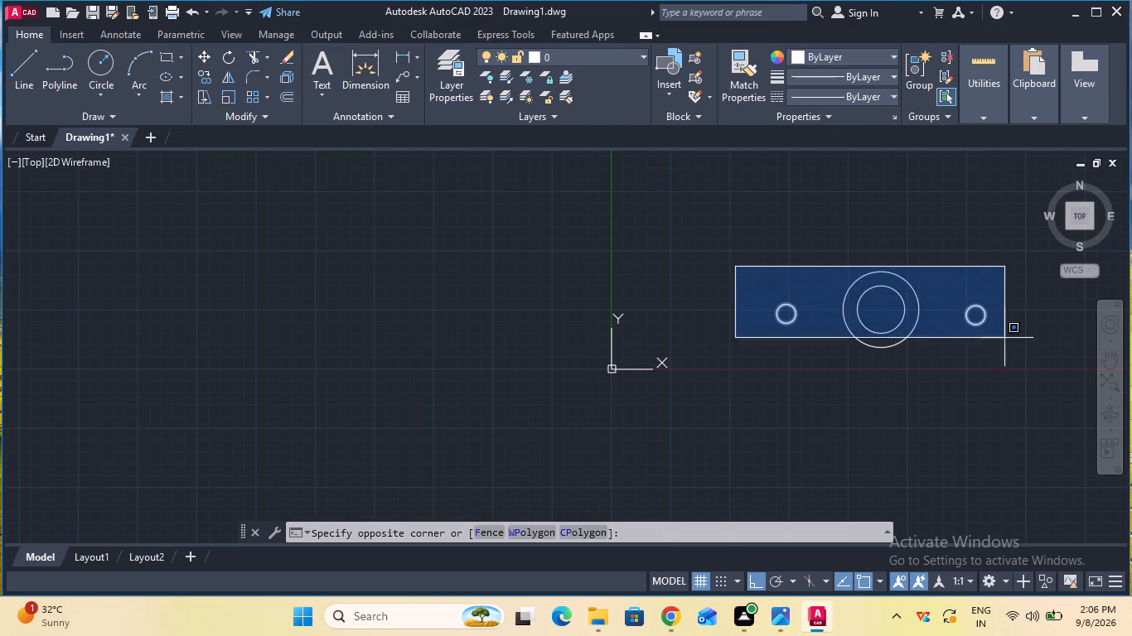
pyautogui.click(1004, 355)
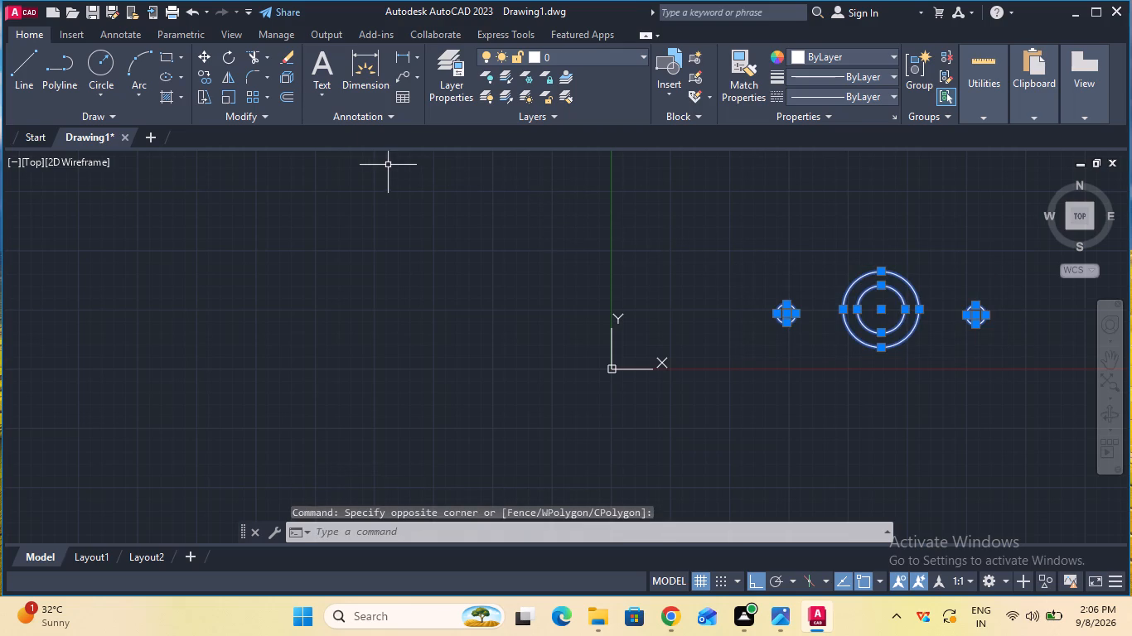
pyautogui.click(209, 62)
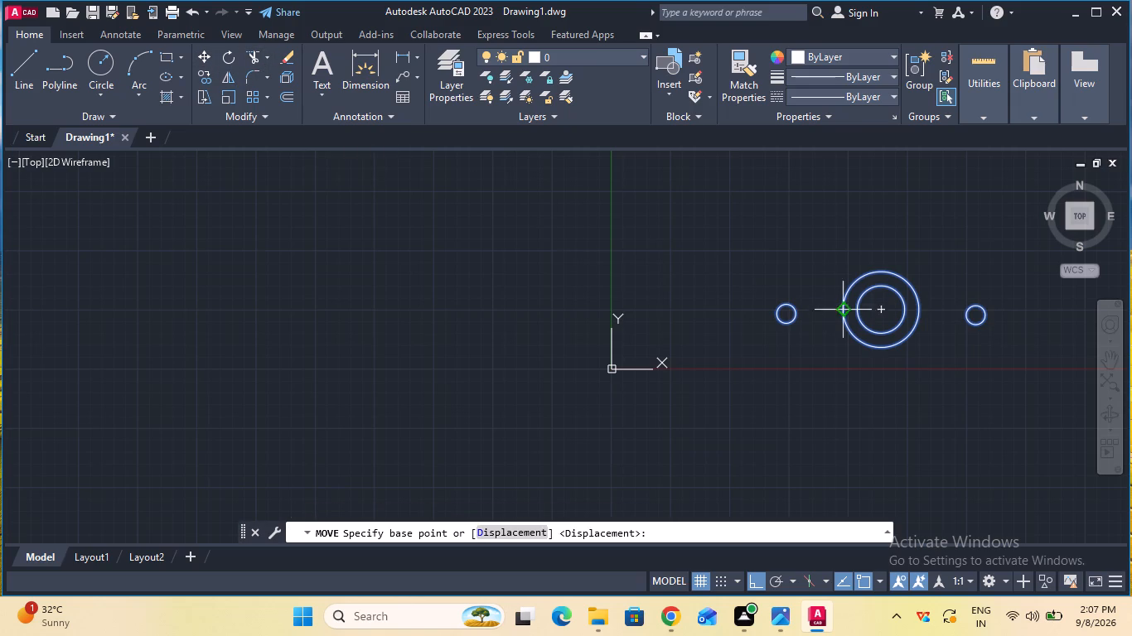
pyautogui.click(883, 308)
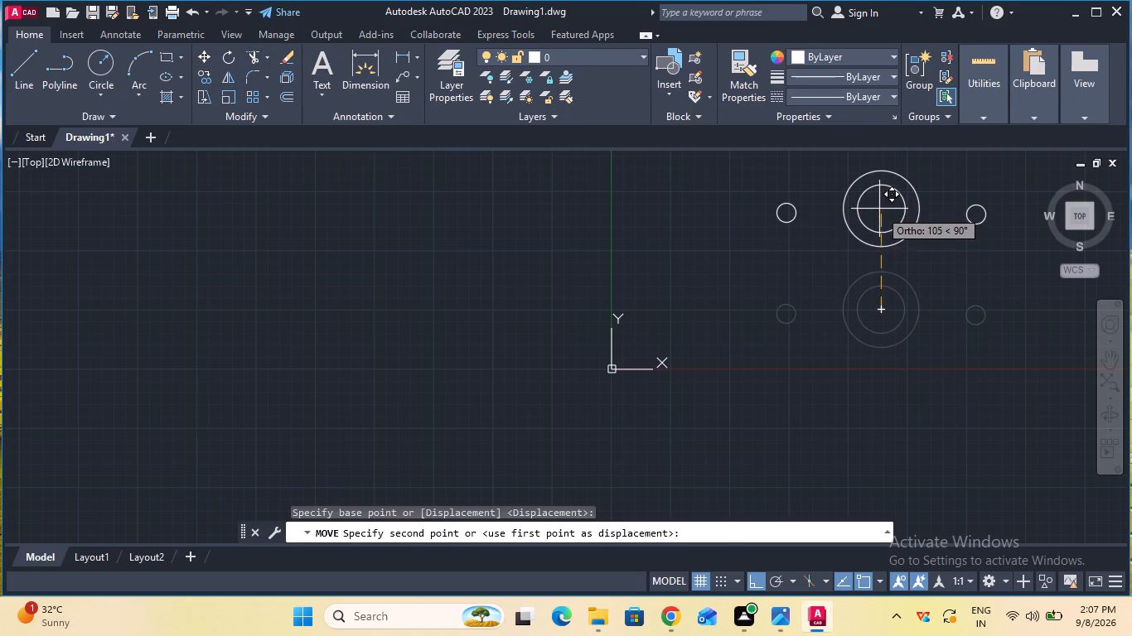
pyautogui.click(879, 190)
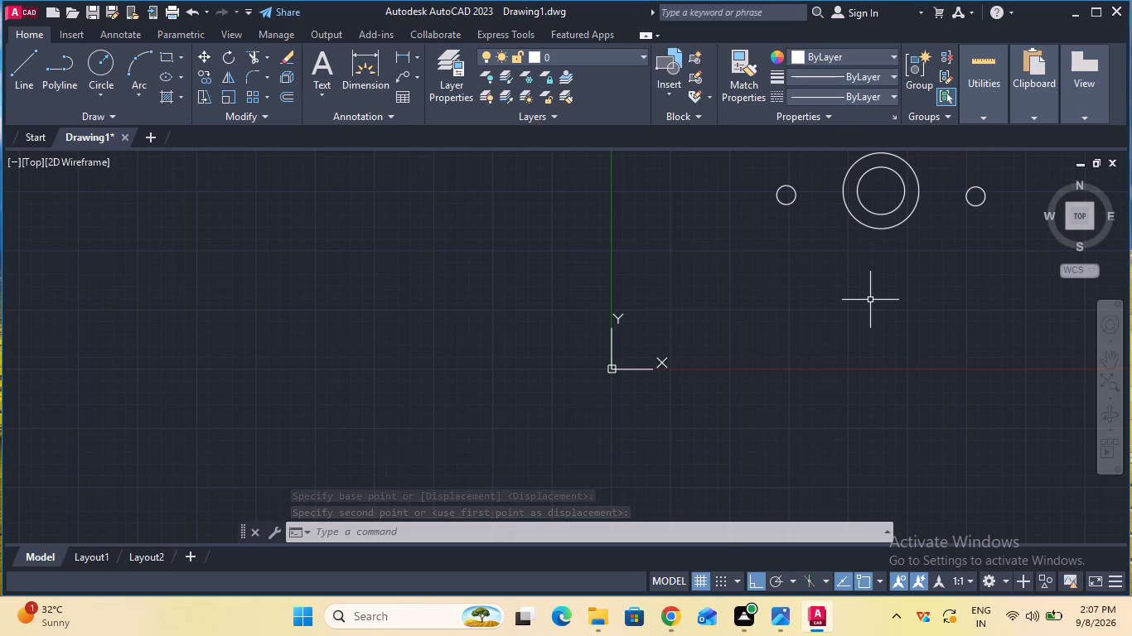
# Draw a circle of radius 60 centred on the existing concentric circles.
pyautogui.keyDown('ctrl'); pyautogui.scroll(-1, 886, 247); pyautogui.keyUp('ctrl')
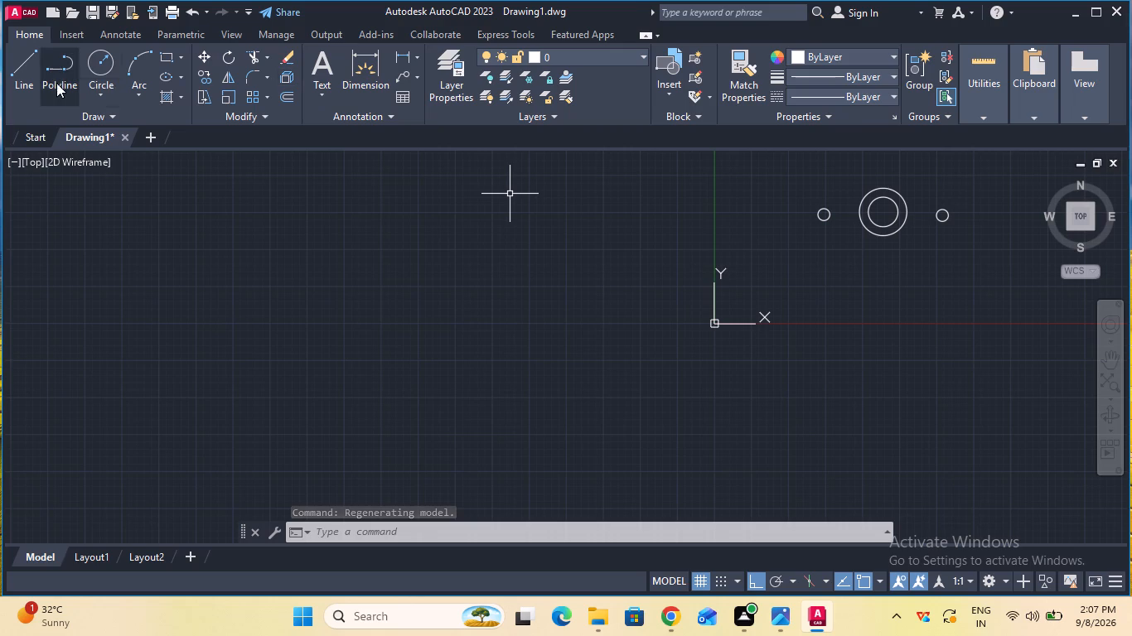
pyautogui.click(99, 75)
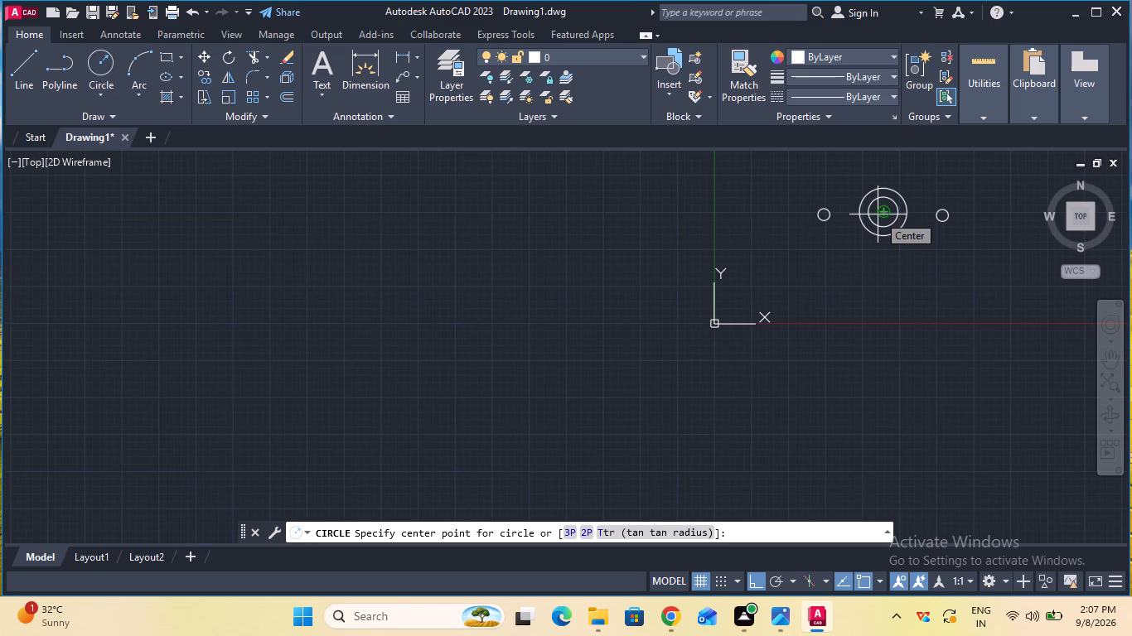
pyautogui.click(882, 214)
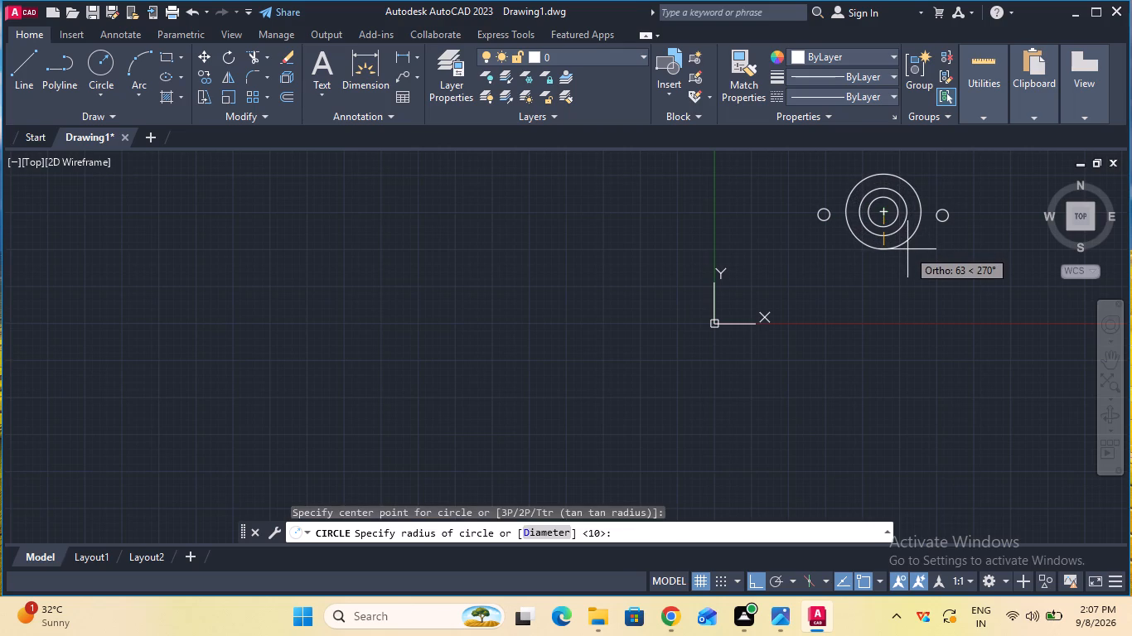
pyautogui.write('60')
pyautogui.press('Return')
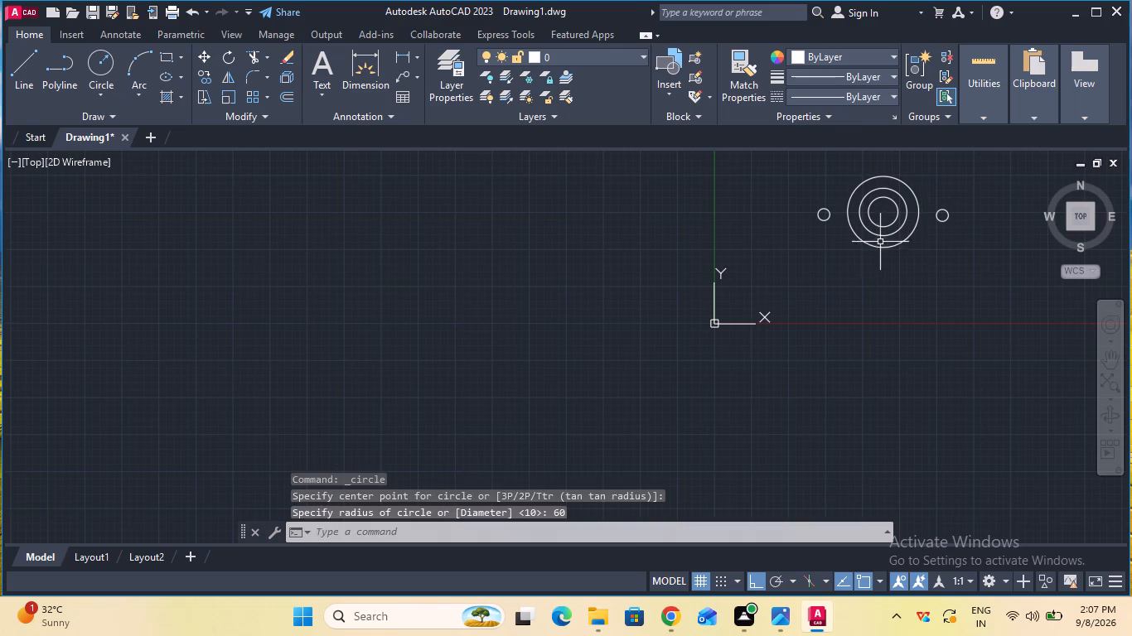
# Draw a circle of radius 25 concentric with the left small circle.
pyautogui.click(95, 60)
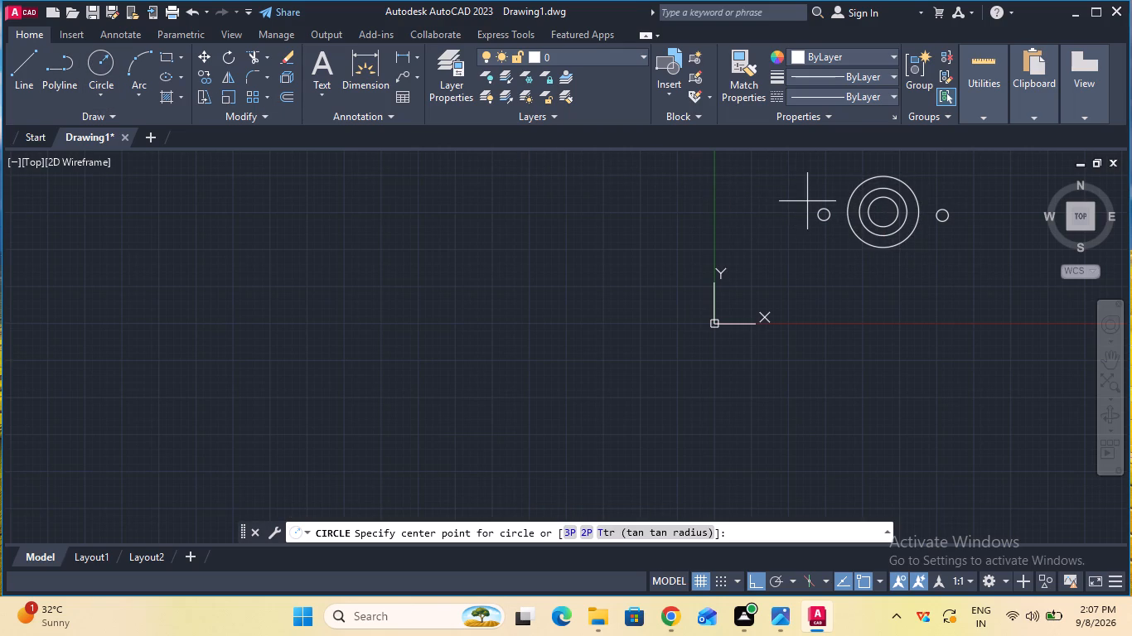
pyautogui.keyDown('ctrl'); pyautogui.scroll(2, 807, 201); pyautogui.keyUp('ctrl')
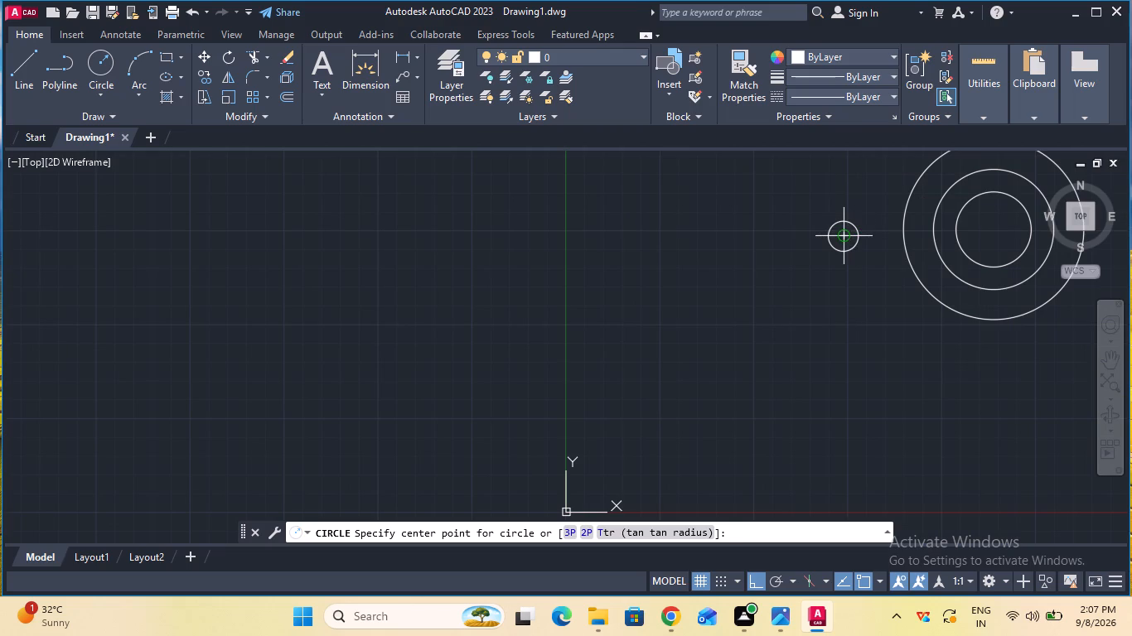
pyautogui.click(845, 236)
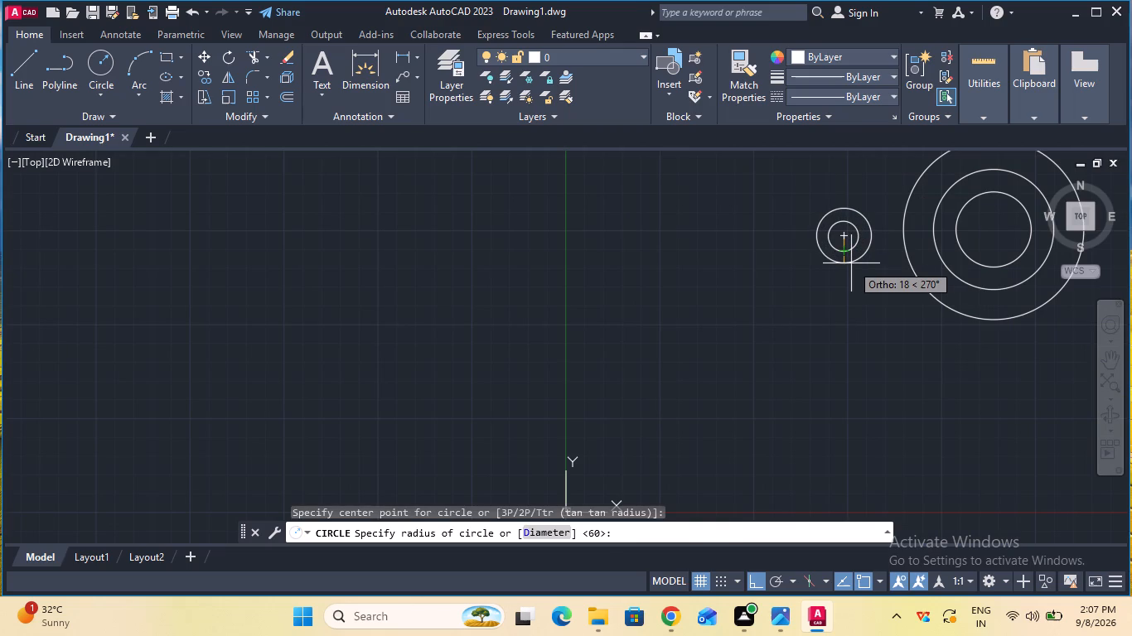
pyautogui.write('25')
pyautogui.press('Return')
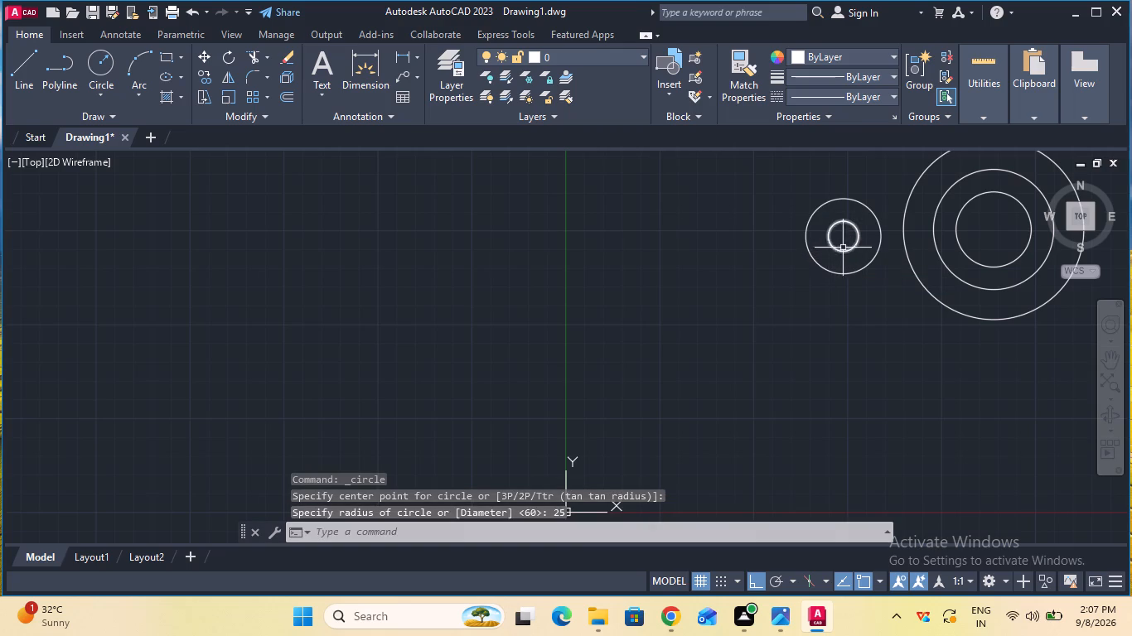
# Draw a circle of radius 25 concentric with the right small circle.
pyautogui.keyDown('ctrl'); pyautogui.scroll(-1, 890, 244); pyautogui.keyUp('ctrl')
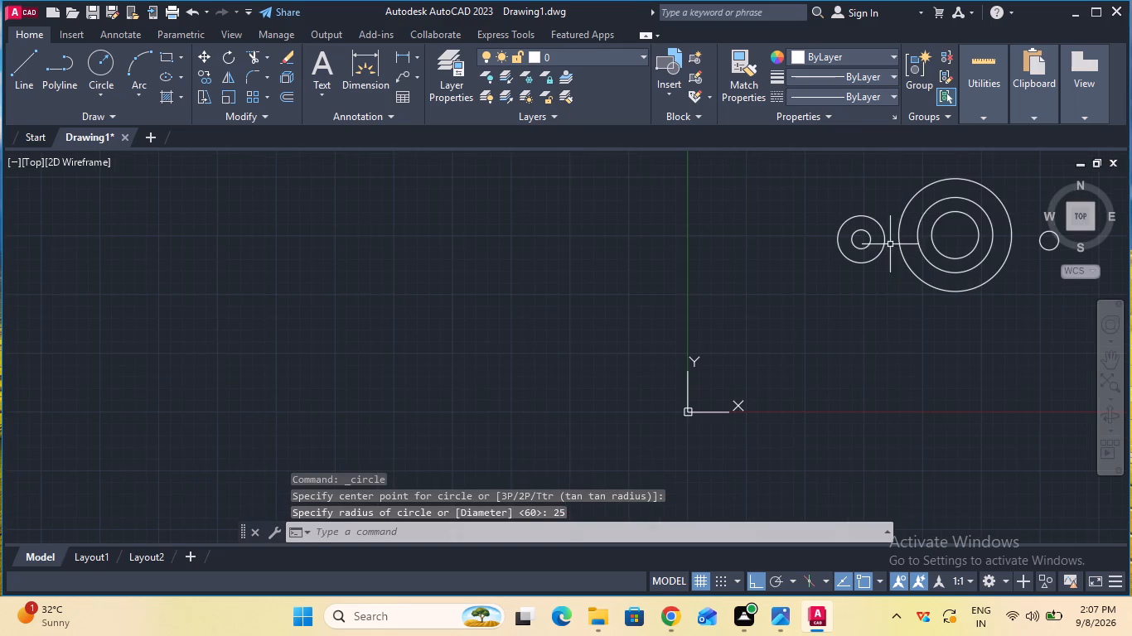
pyautogui.doubleClick(1101, 361)
pyautogui.moveTo(1064, 348); pyautogui.dragTo(953, 361)
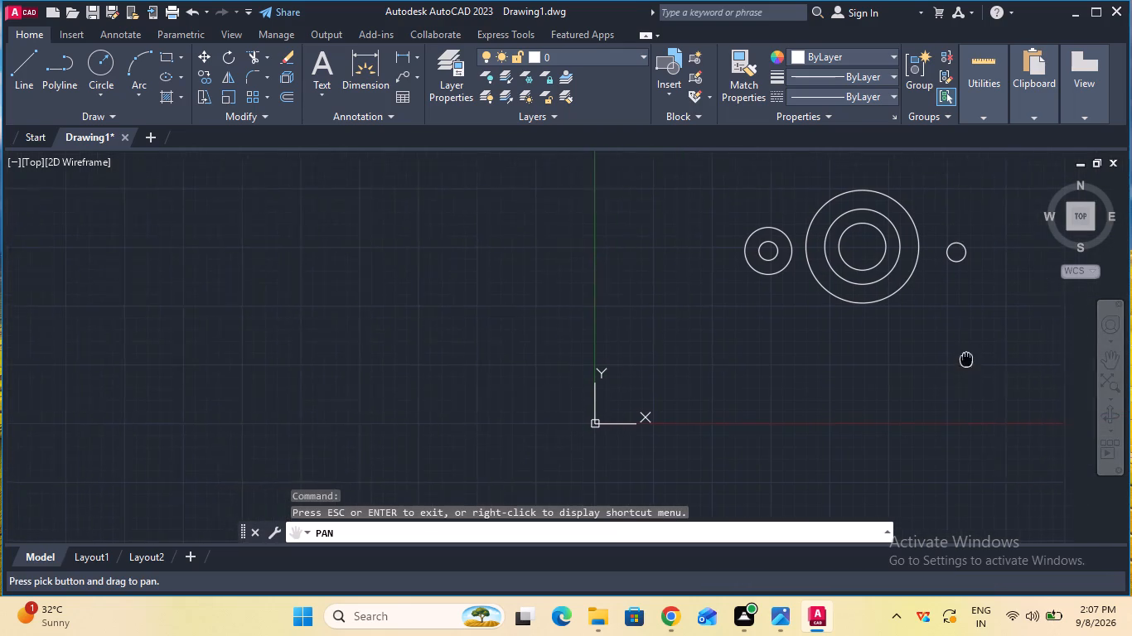
pyautogui.moveTo(953, 361); pyautogui.dragTo(943, 361)
pyautogui.press('Escape')
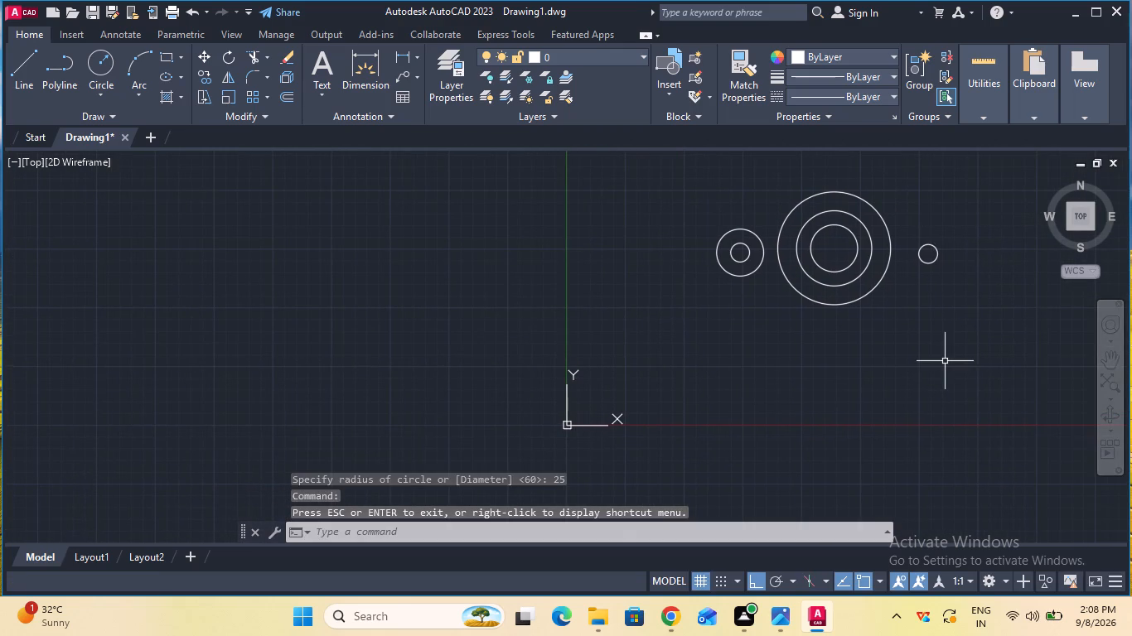
pyautogui.click(109, 60)
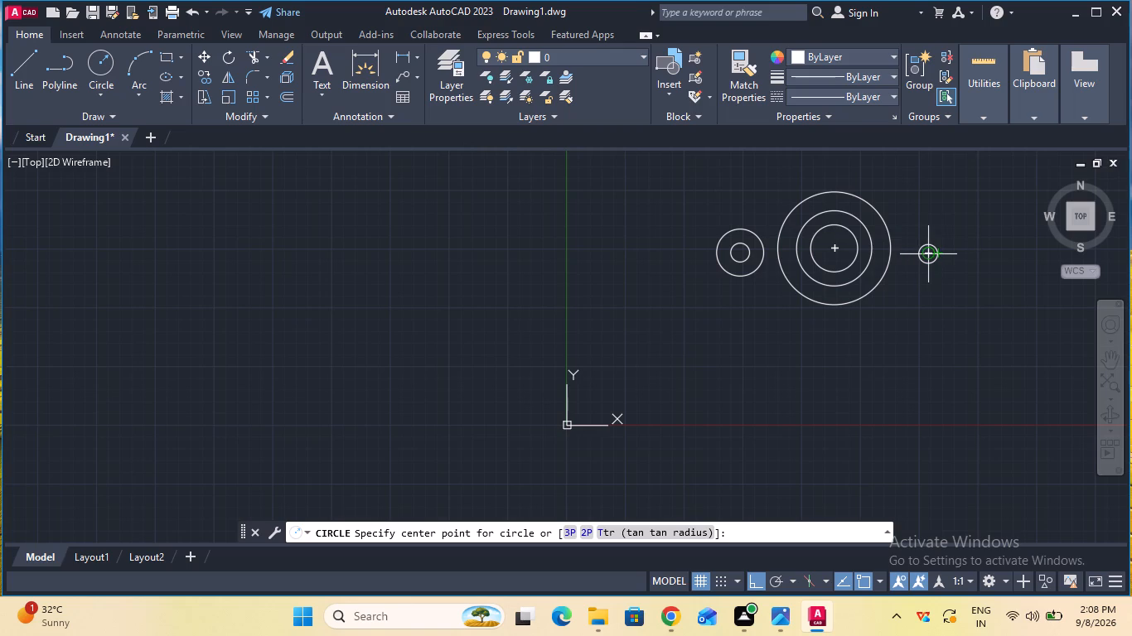
pyautogui.click(931, 252)
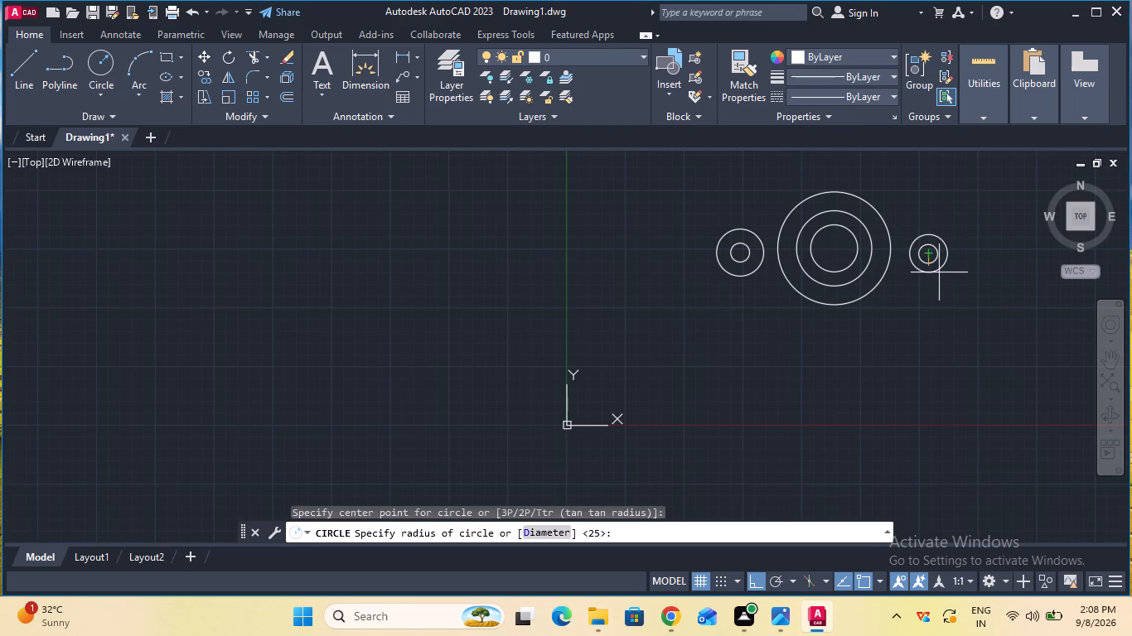
pyautogui.write('25')
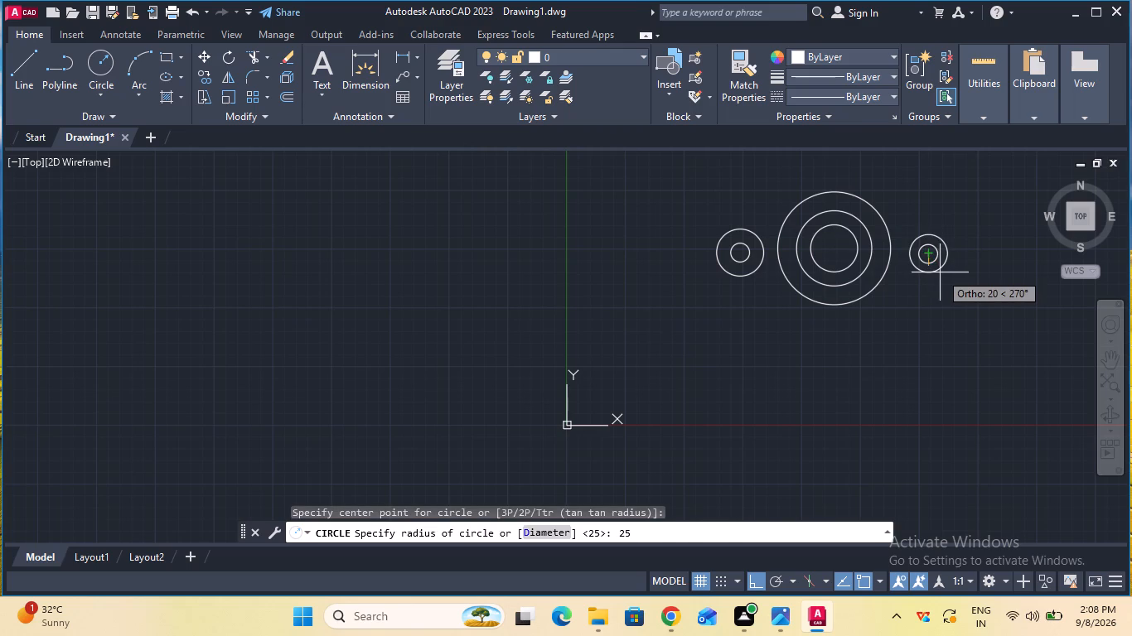
pyautogui.press('Return')
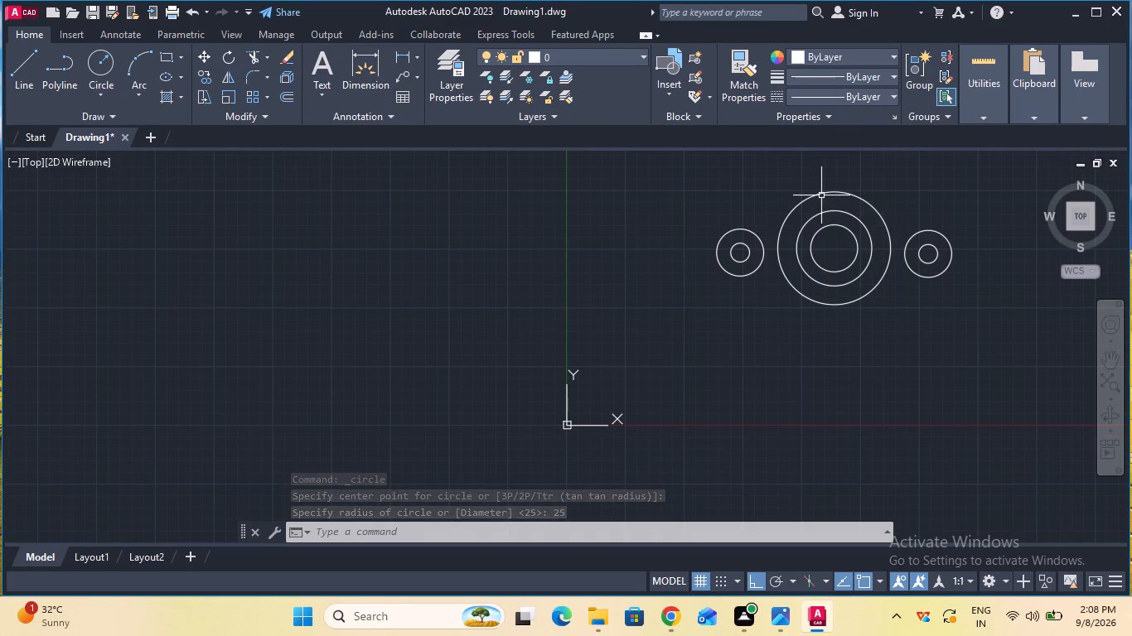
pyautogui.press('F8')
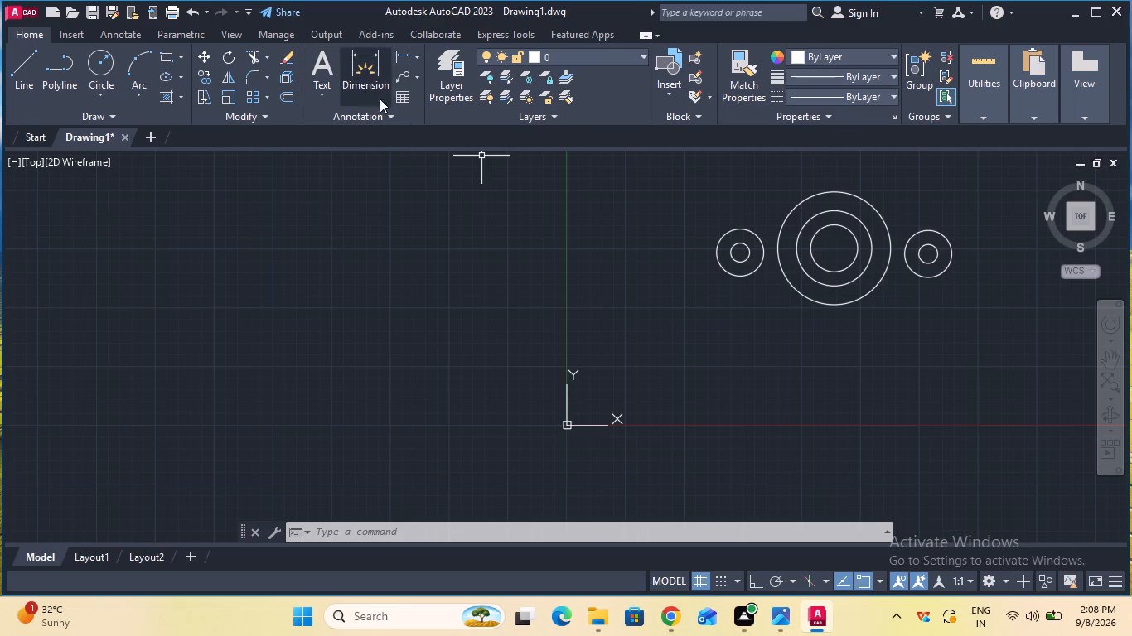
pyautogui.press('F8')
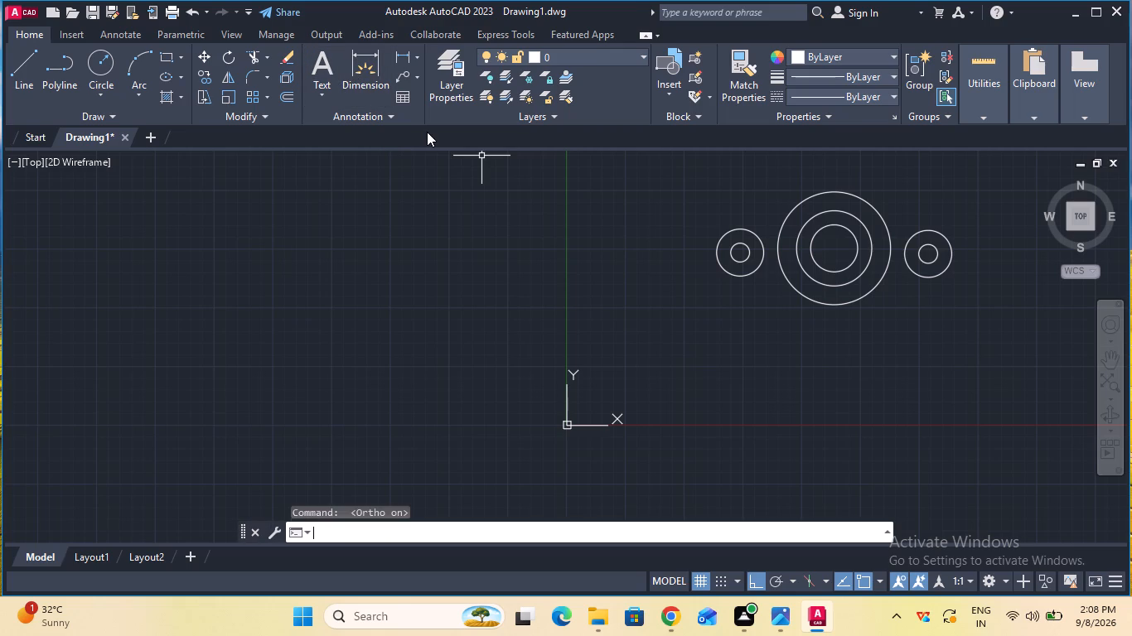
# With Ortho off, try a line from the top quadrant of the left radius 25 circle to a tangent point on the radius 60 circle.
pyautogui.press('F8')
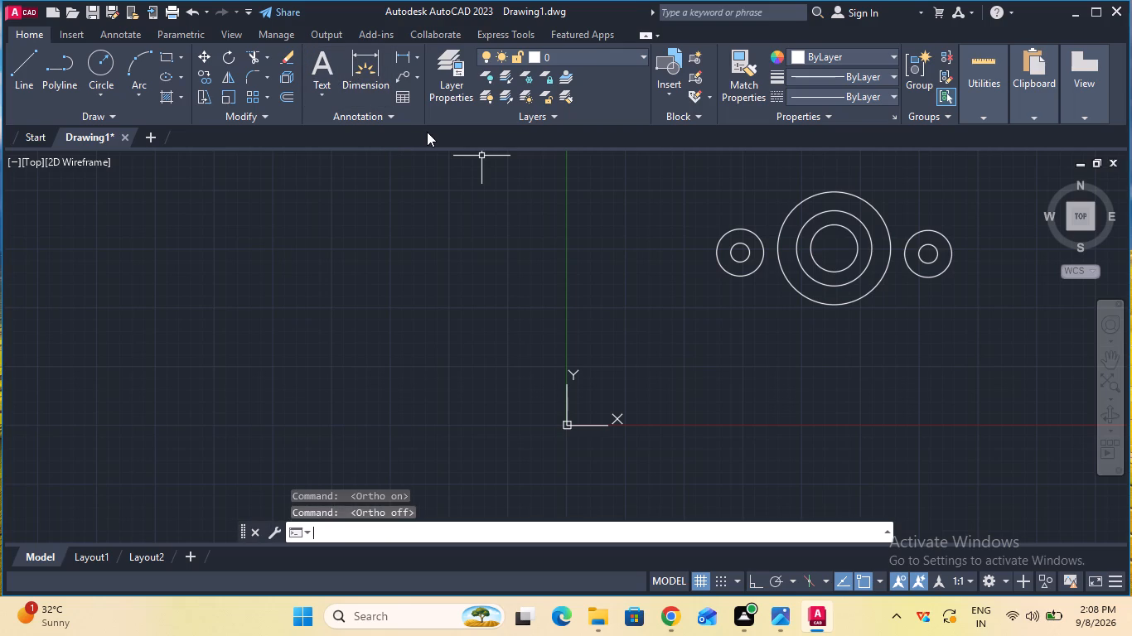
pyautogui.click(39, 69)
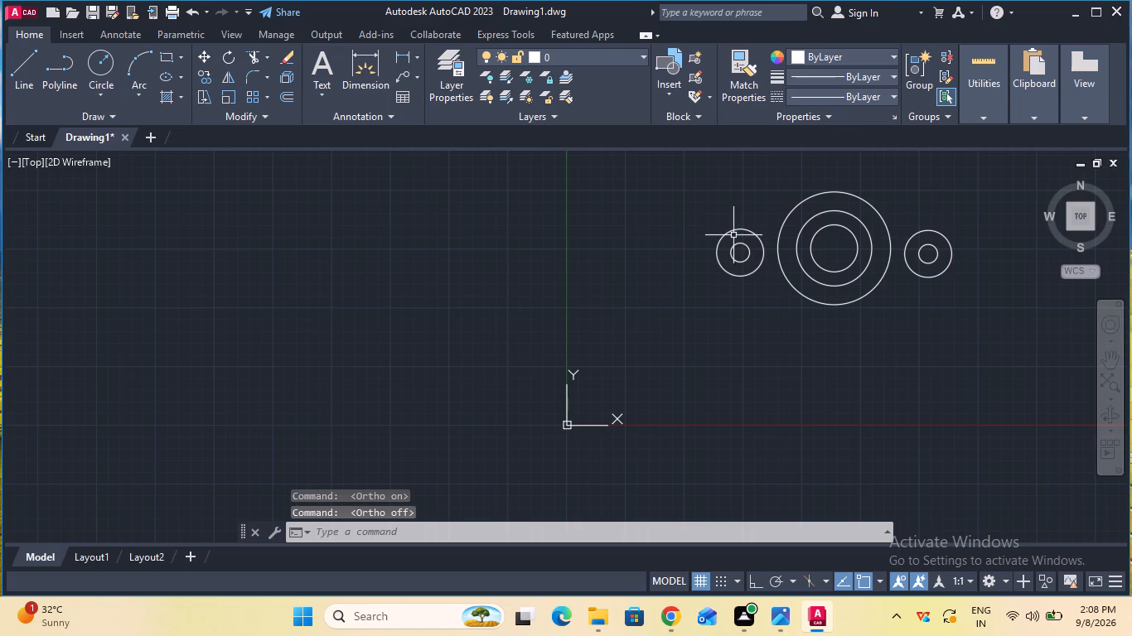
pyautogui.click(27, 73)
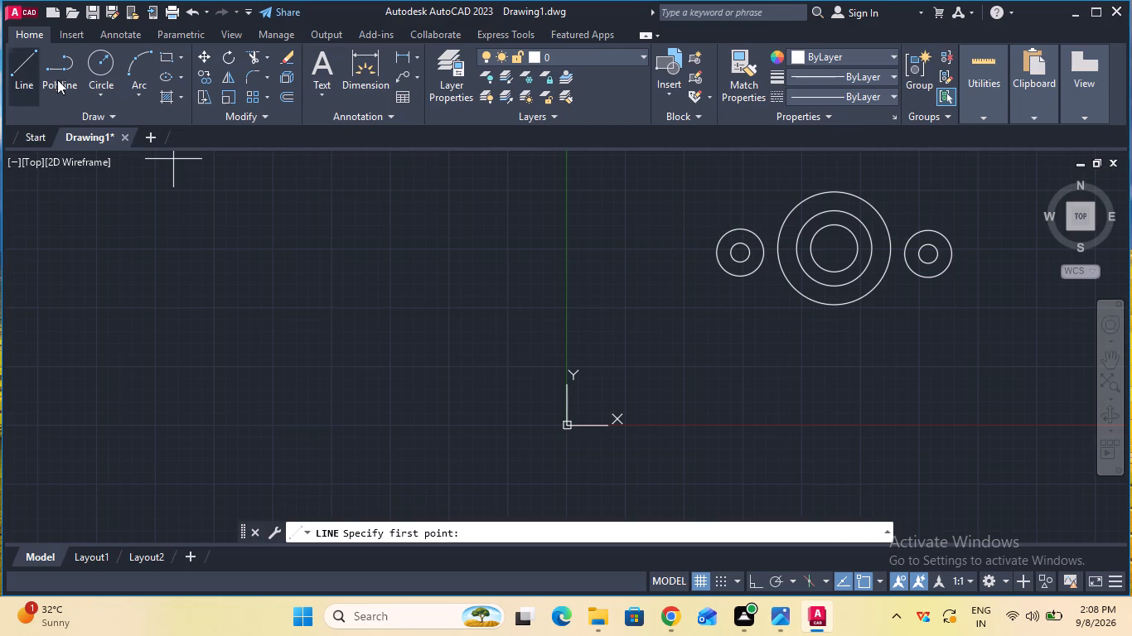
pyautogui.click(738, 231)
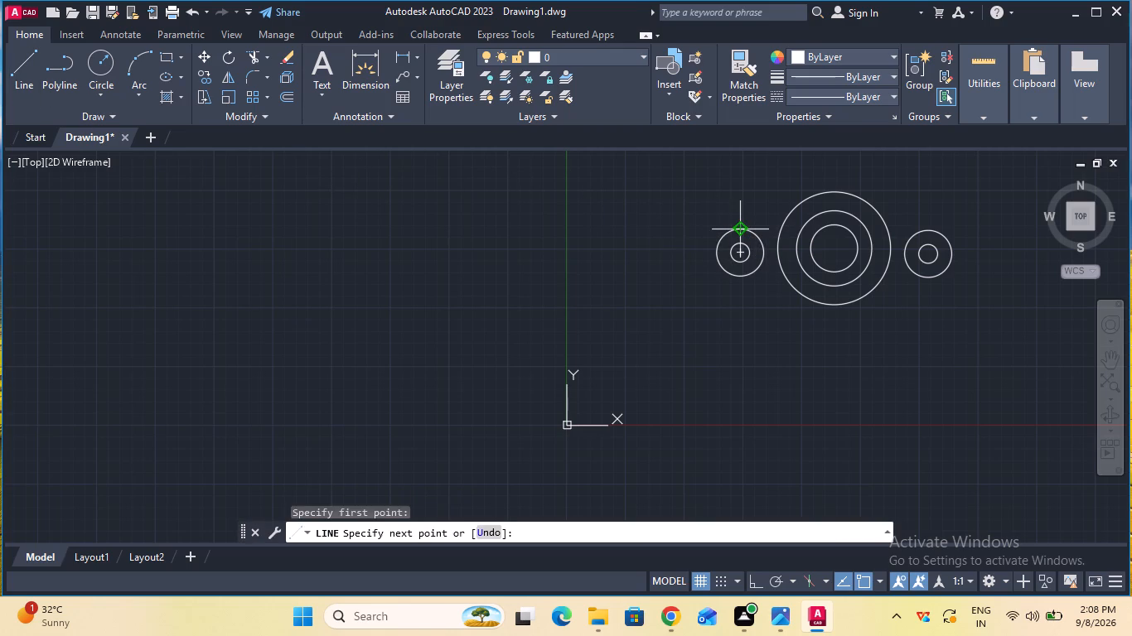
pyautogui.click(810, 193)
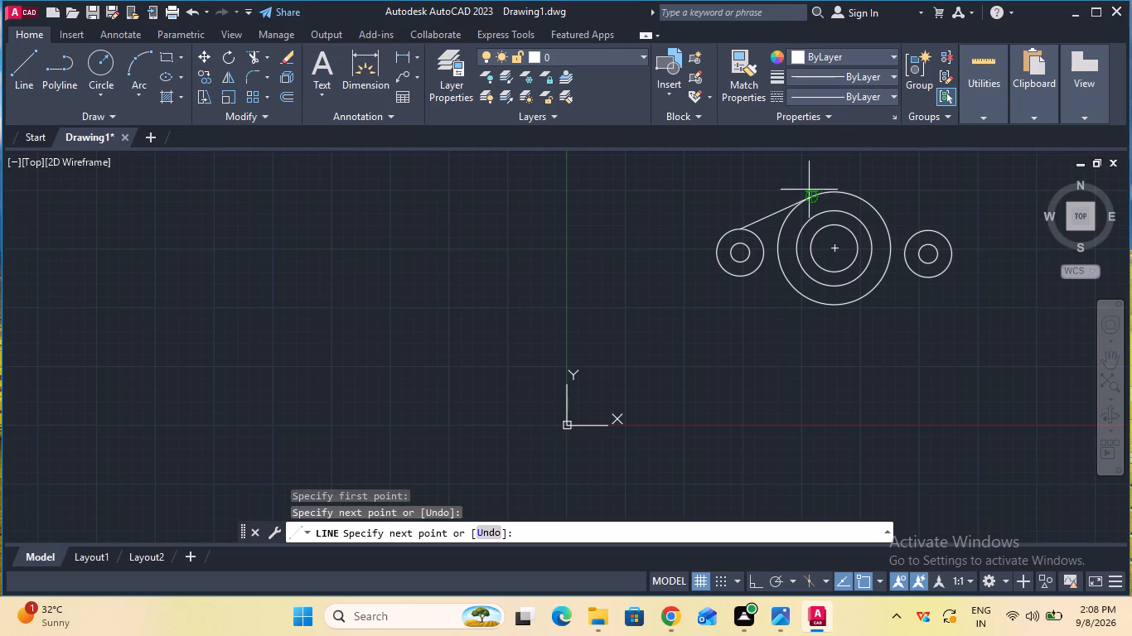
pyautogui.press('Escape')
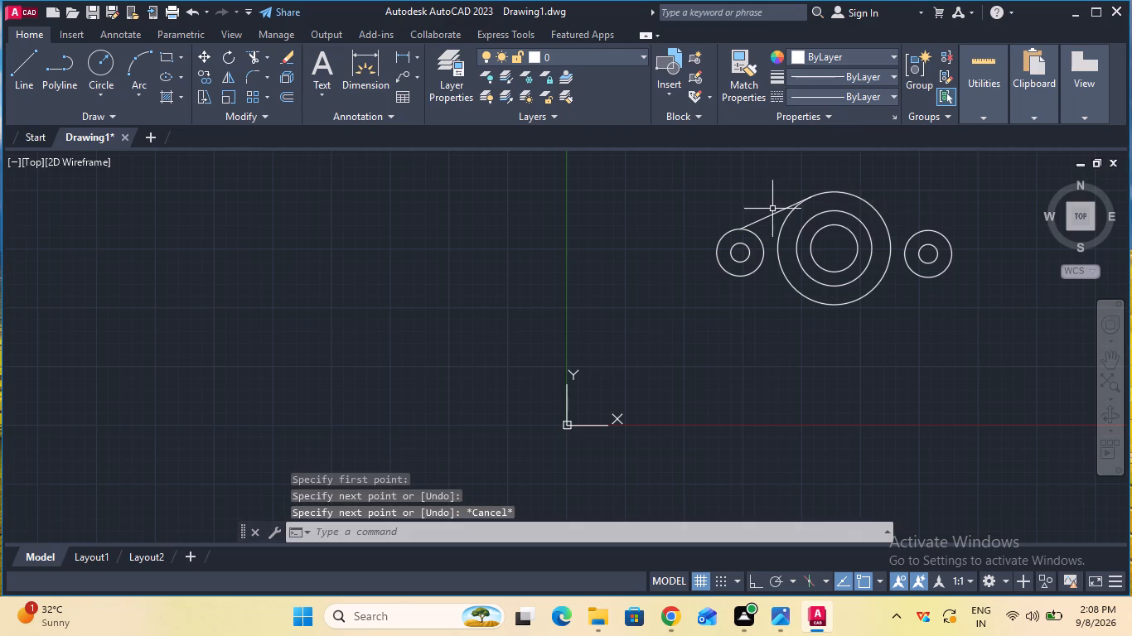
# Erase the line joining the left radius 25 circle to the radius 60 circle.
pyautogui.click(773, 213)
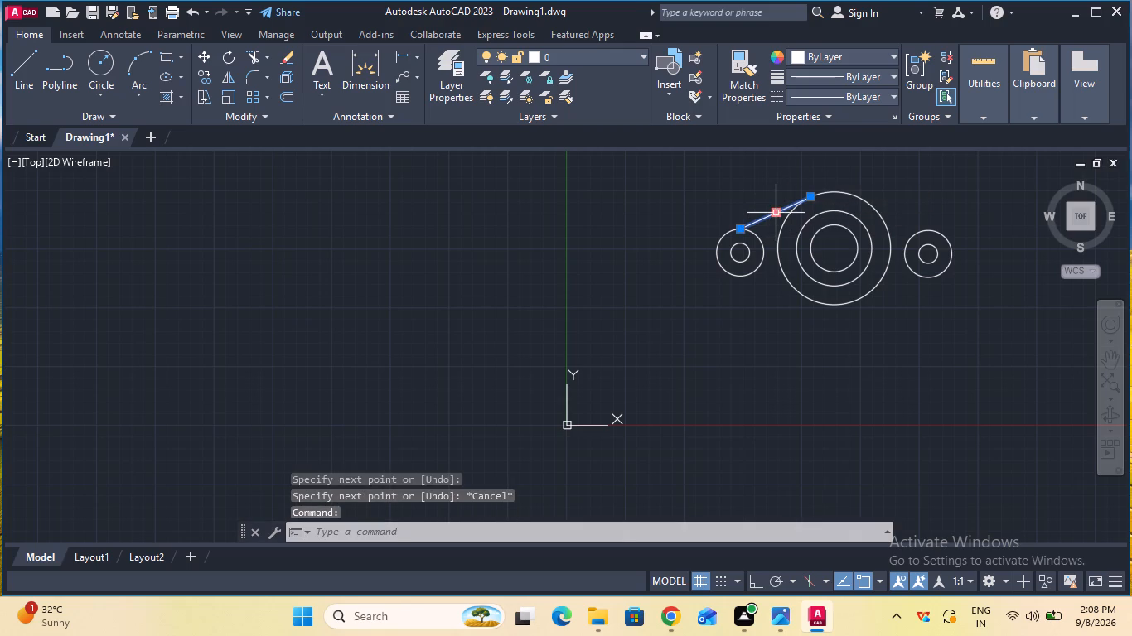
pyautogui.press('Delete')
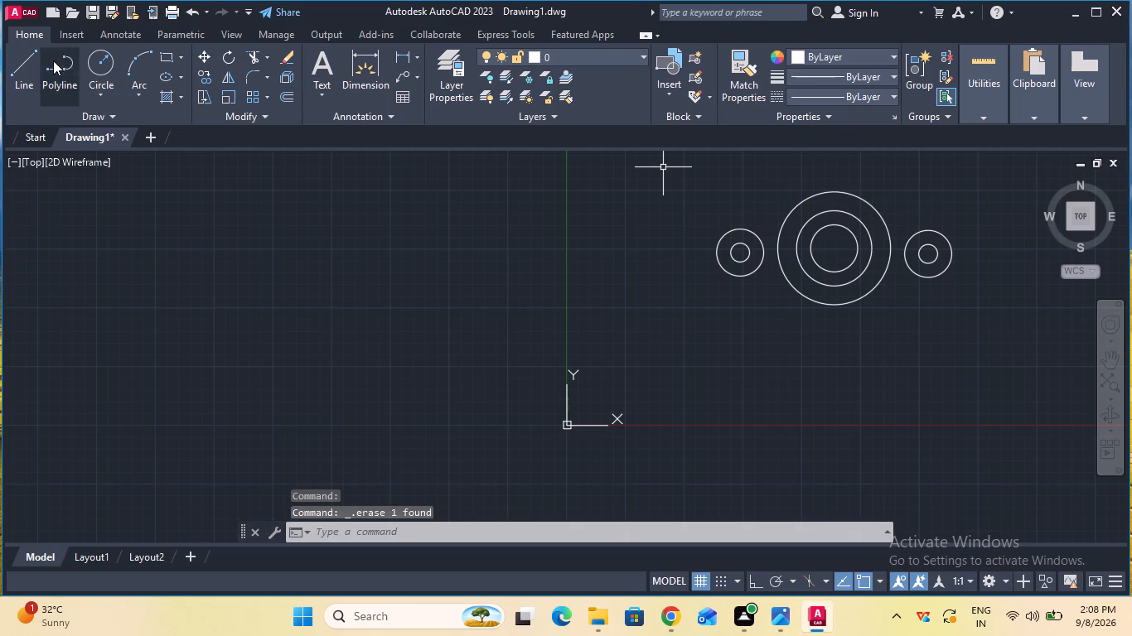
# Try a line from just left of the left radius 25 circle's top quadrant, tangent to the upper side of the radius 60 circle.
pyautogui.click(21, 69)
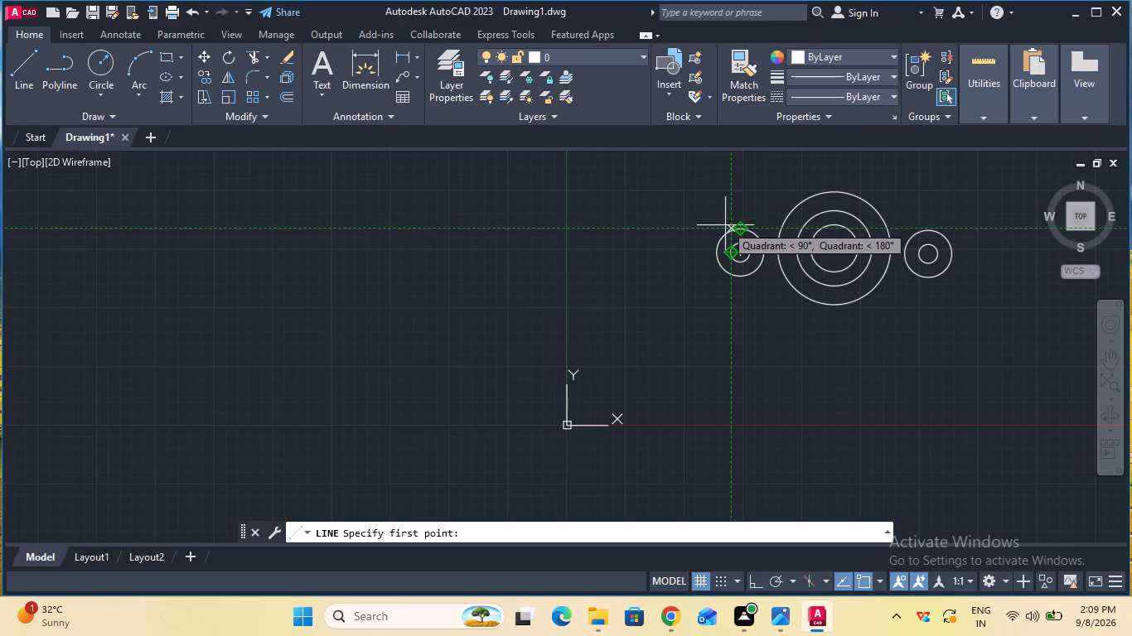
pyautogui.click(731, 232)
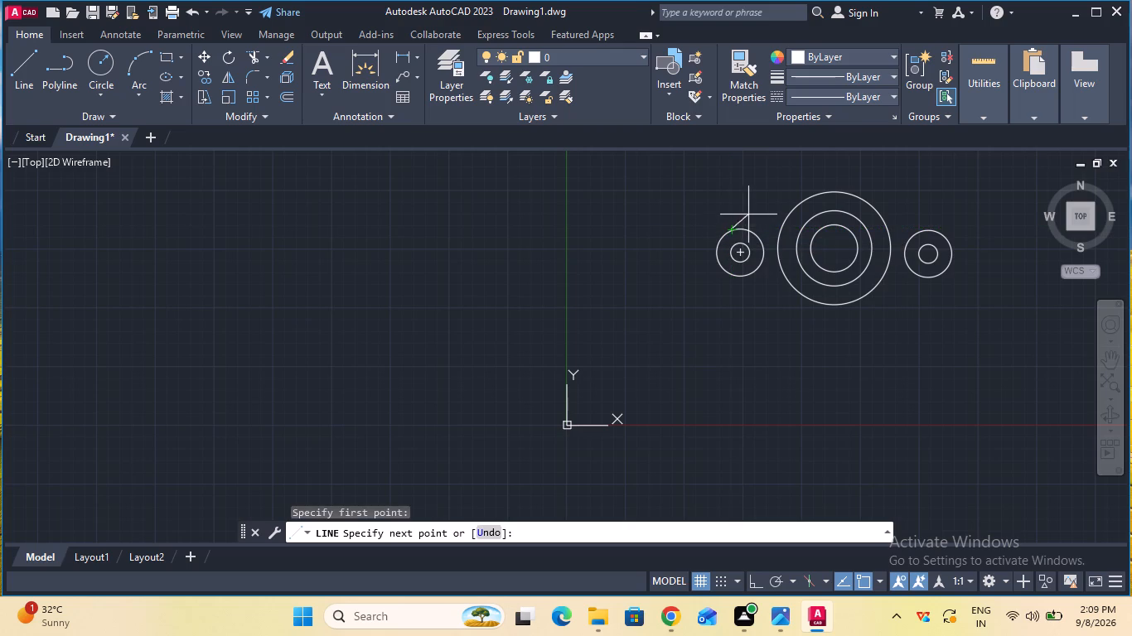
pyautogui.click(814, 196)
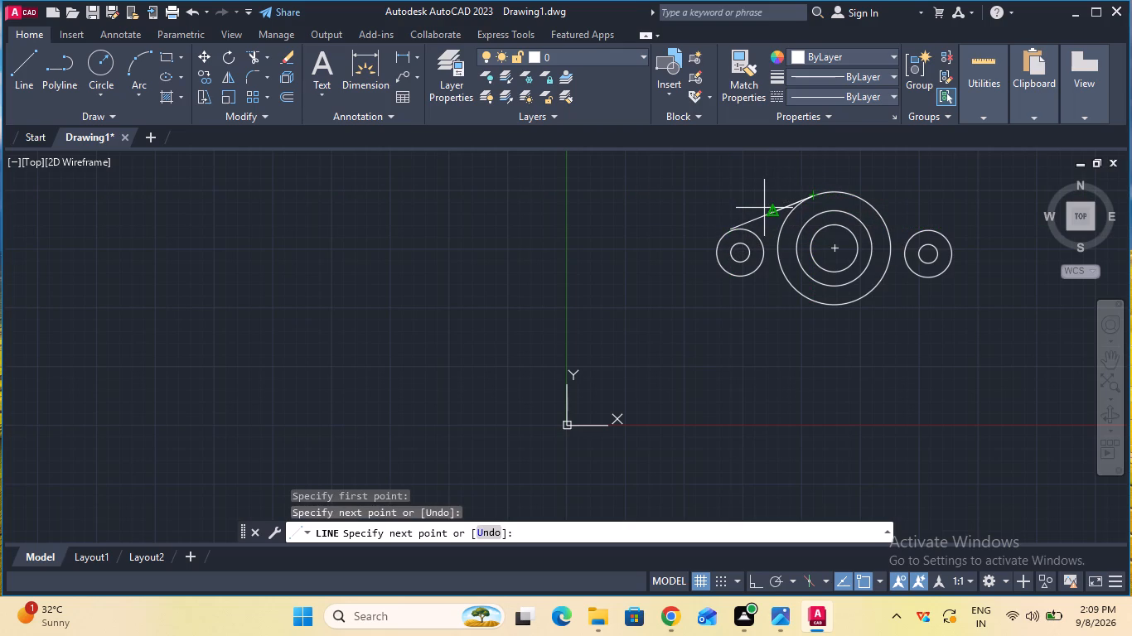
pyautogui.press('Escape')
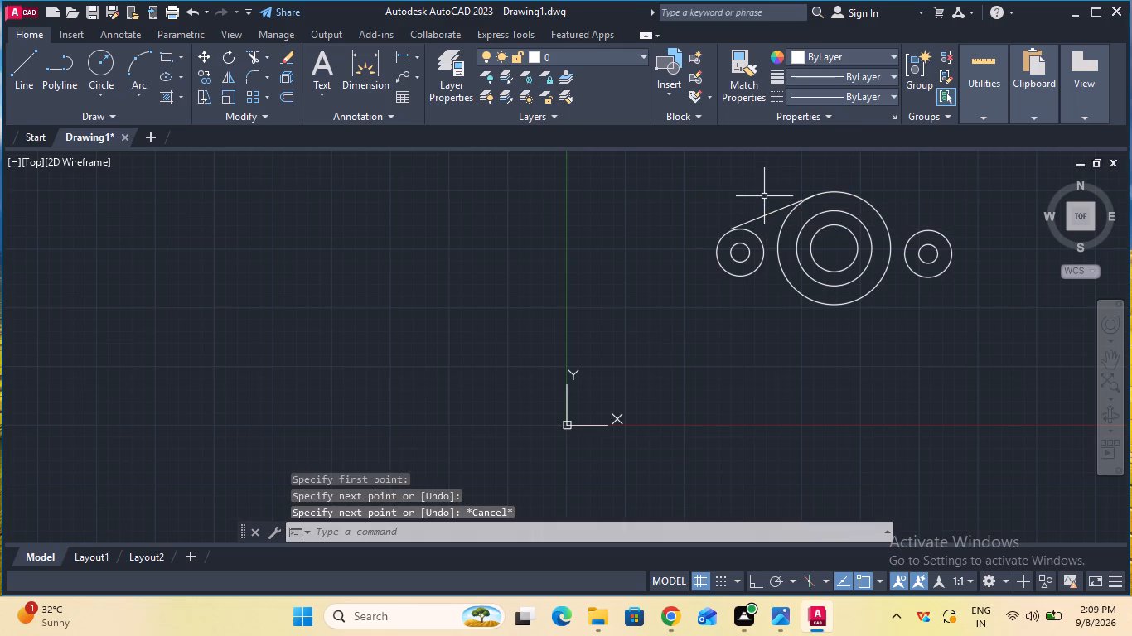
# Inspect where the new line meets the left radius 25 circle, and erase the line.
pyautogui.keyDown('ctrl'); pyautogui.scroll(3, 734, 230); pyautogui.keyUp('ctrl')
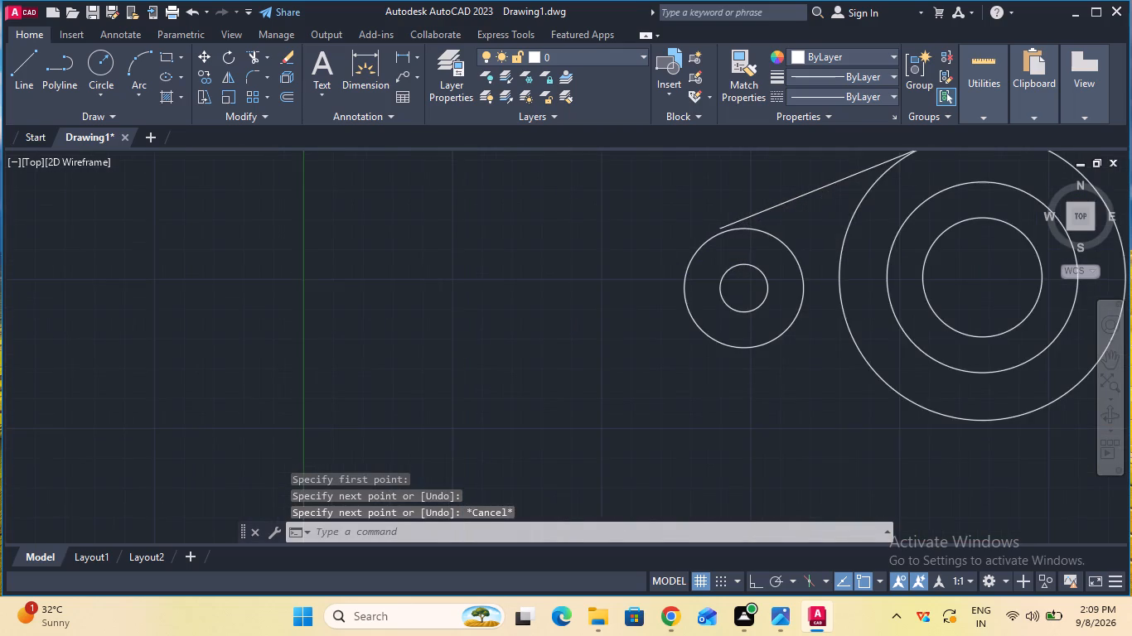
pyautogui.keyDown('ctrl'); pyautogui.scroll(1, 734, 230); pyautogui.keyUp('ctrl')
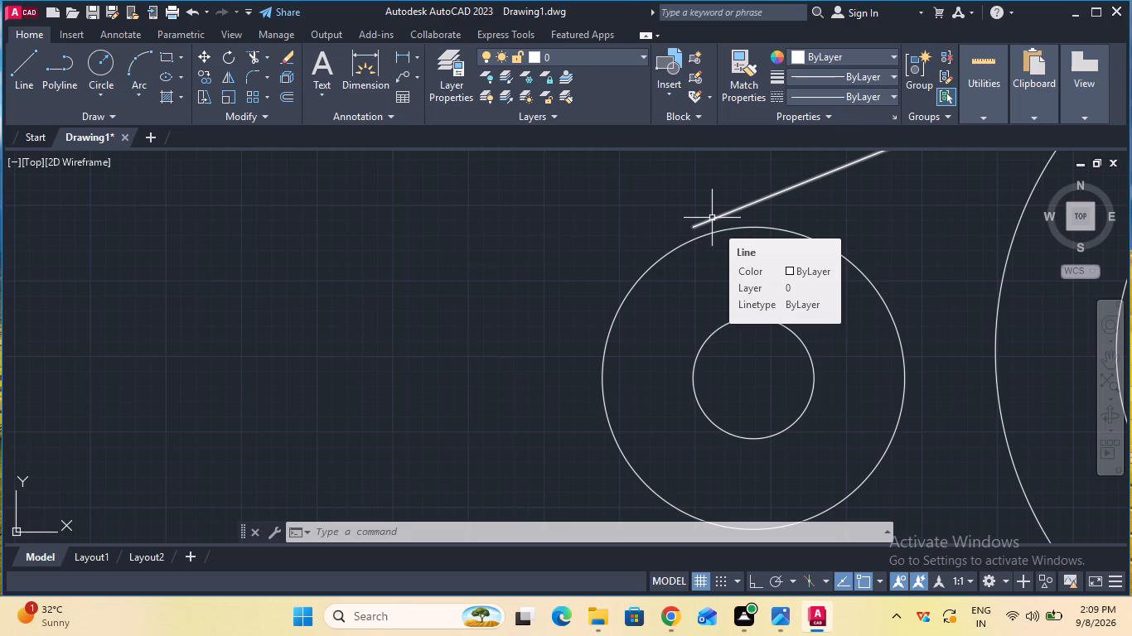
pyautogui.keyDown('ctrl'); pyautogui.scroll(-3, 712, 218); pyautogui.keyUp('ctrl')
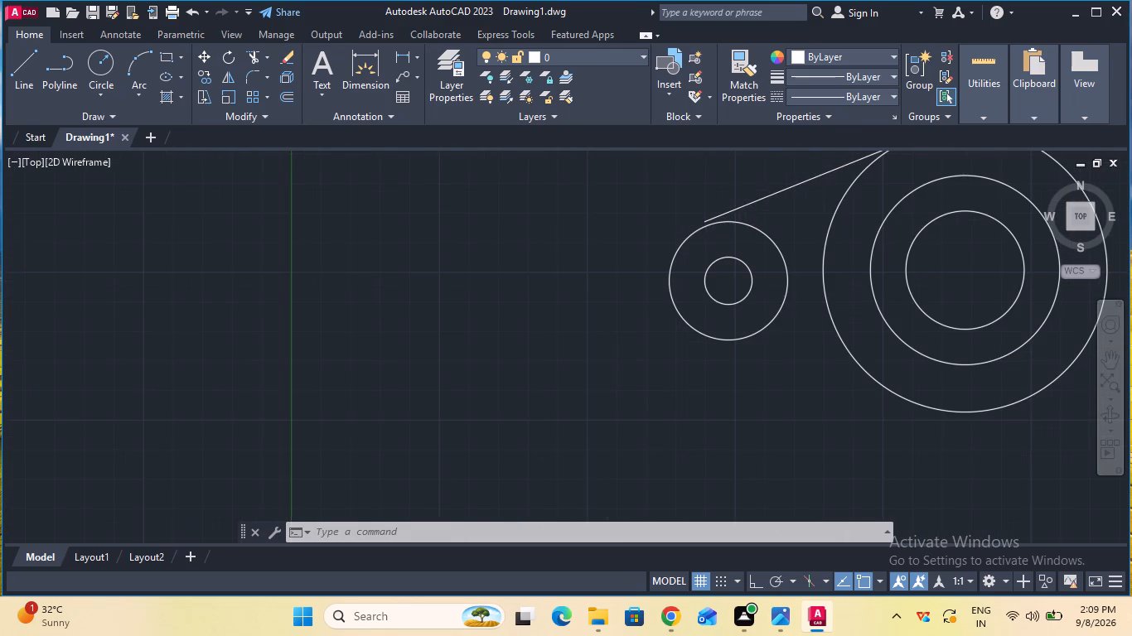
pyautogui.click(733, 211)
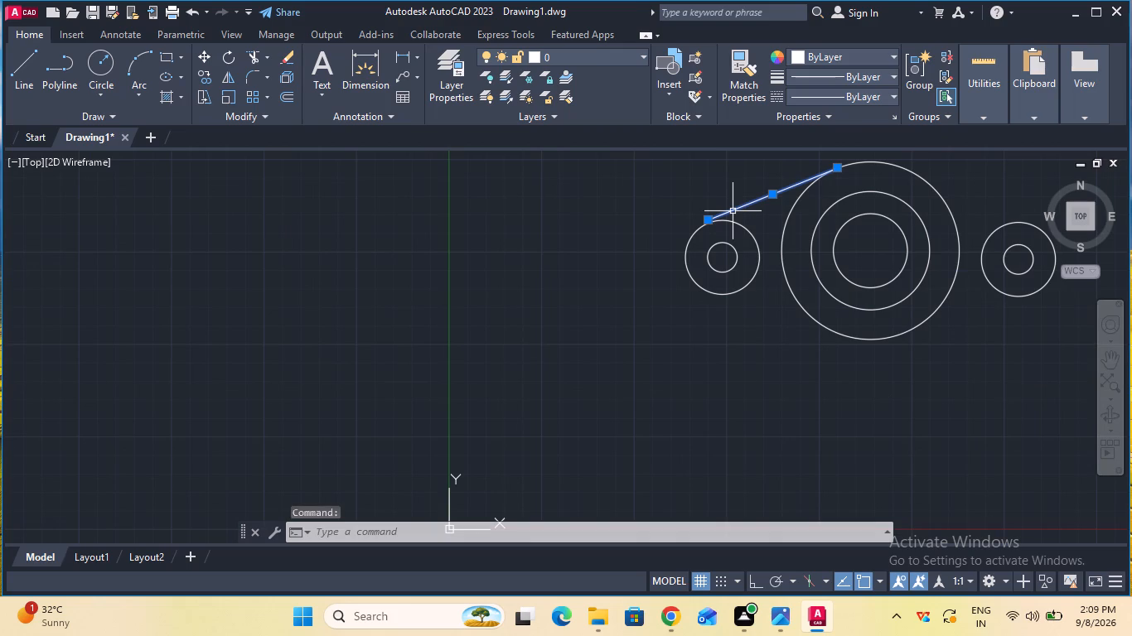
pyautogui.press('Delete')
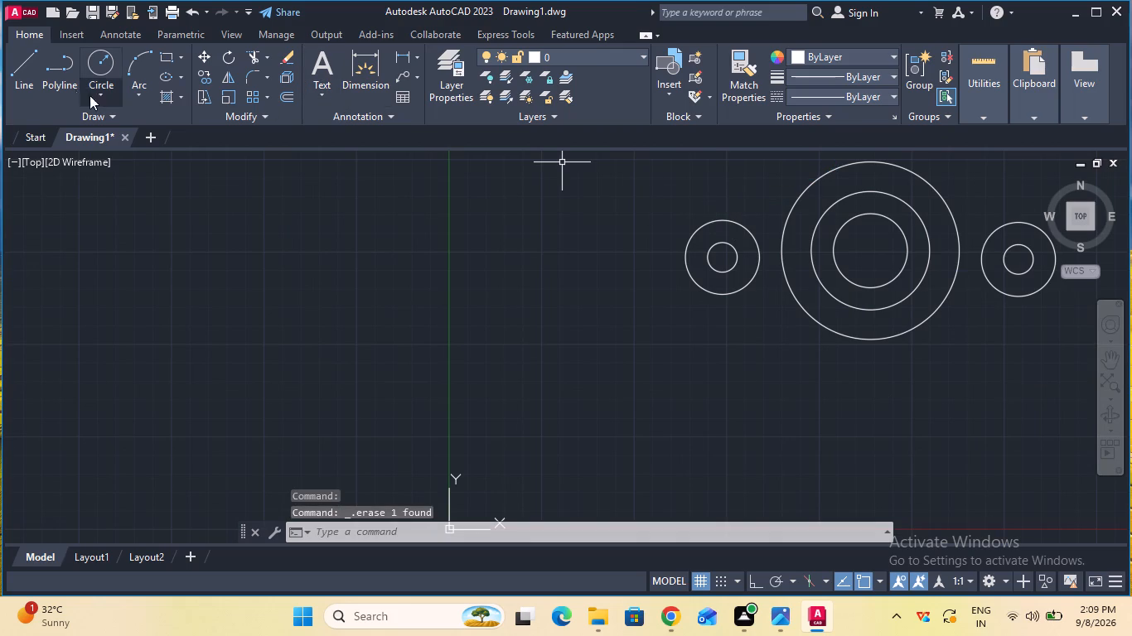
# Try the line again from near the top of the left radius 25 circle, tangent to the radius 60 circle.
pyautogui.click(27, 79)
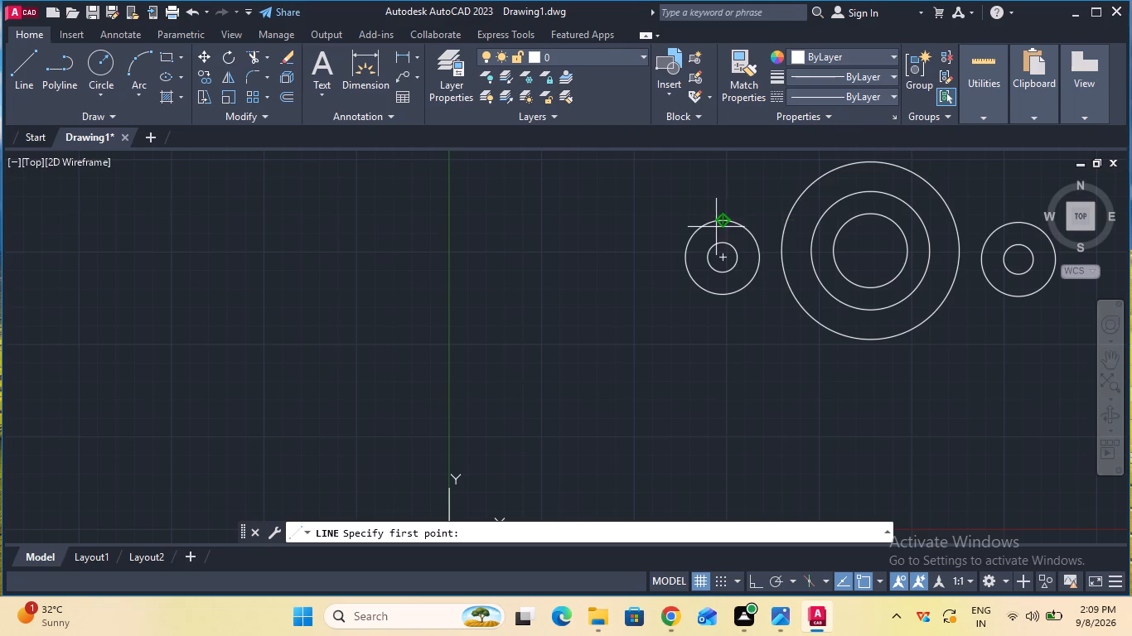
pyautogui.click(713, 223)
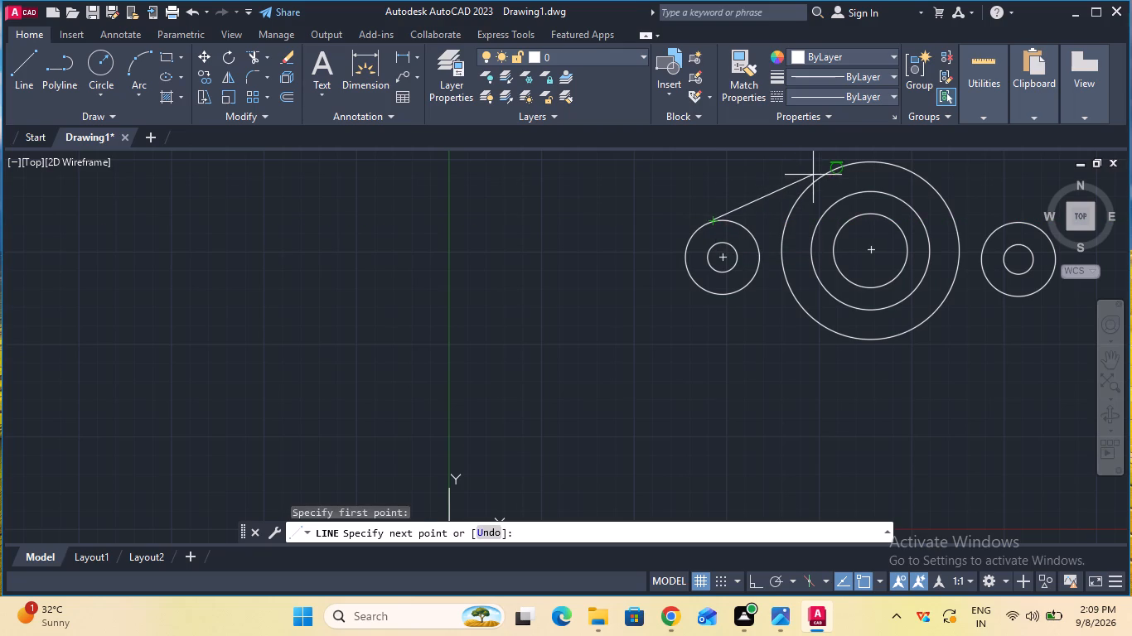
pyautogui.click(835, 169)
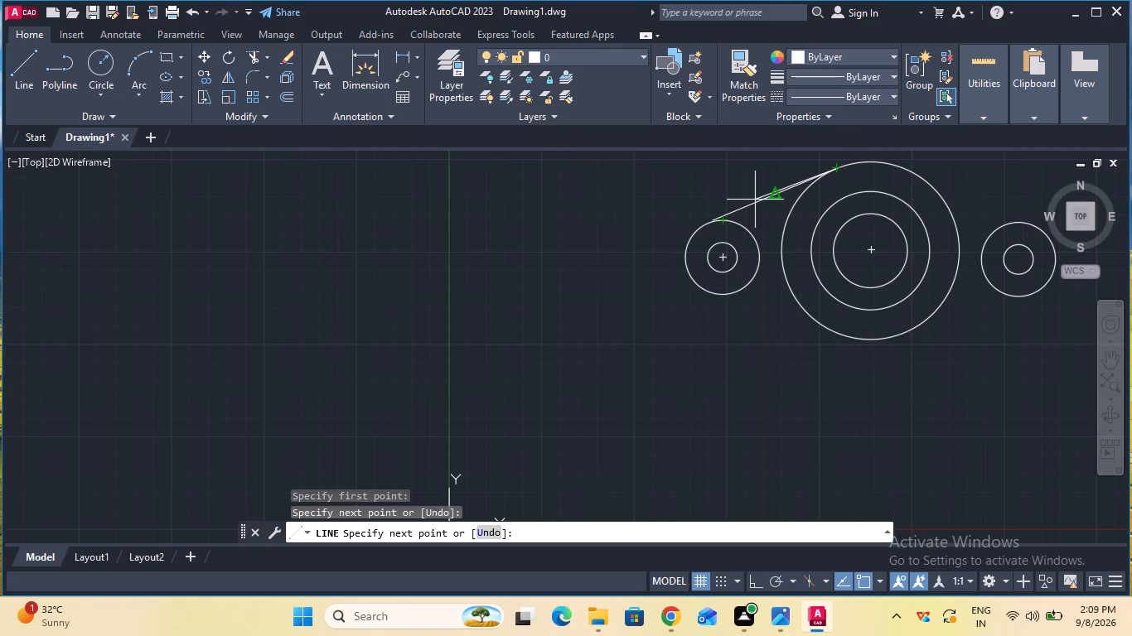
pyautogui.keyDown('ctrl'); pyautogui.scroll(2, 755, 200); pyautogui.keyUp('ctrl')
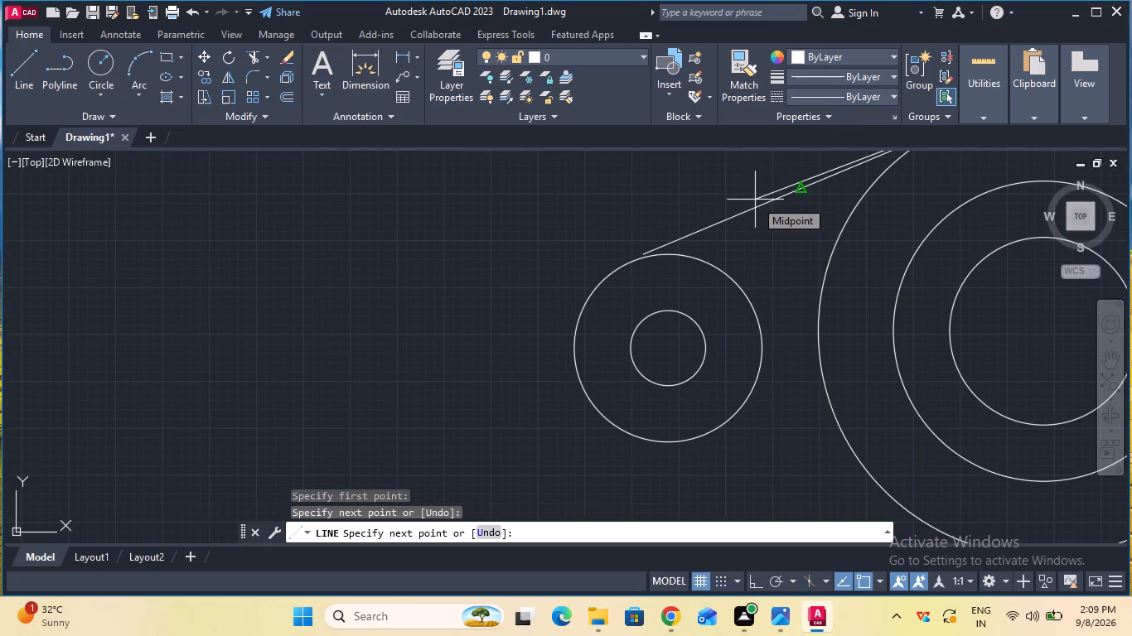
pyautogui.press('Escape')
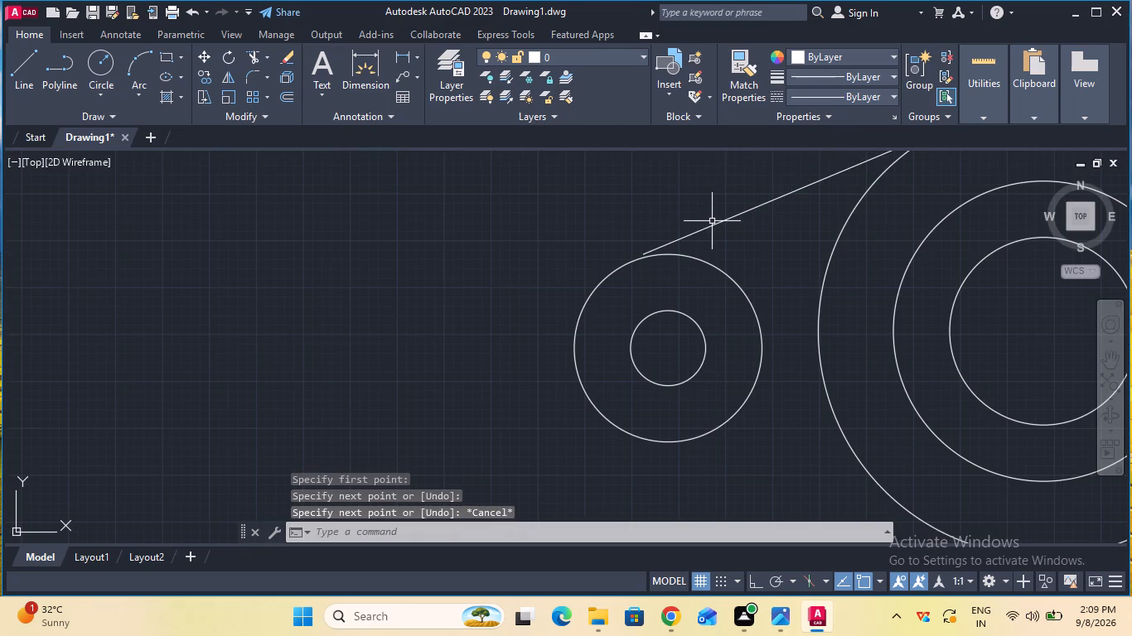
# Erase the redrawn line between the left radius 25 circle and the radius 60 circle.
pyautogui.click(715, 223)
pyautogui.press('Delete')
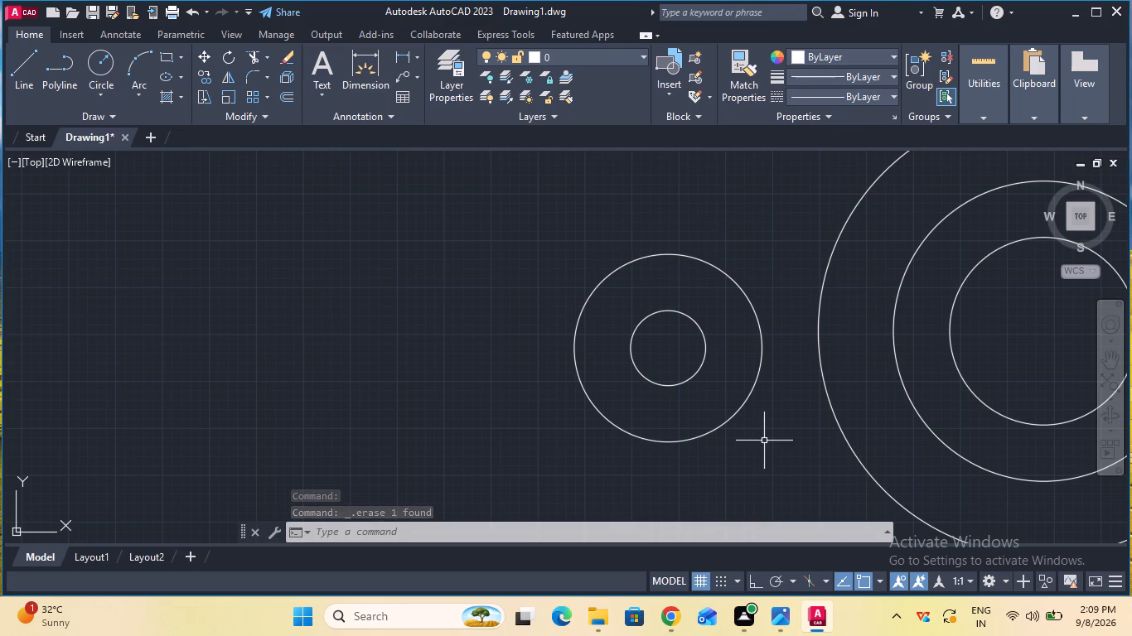
# Check which object snap modes are enabled, including Tangent and Quadrant.
pyautogui.click(1005, 579)
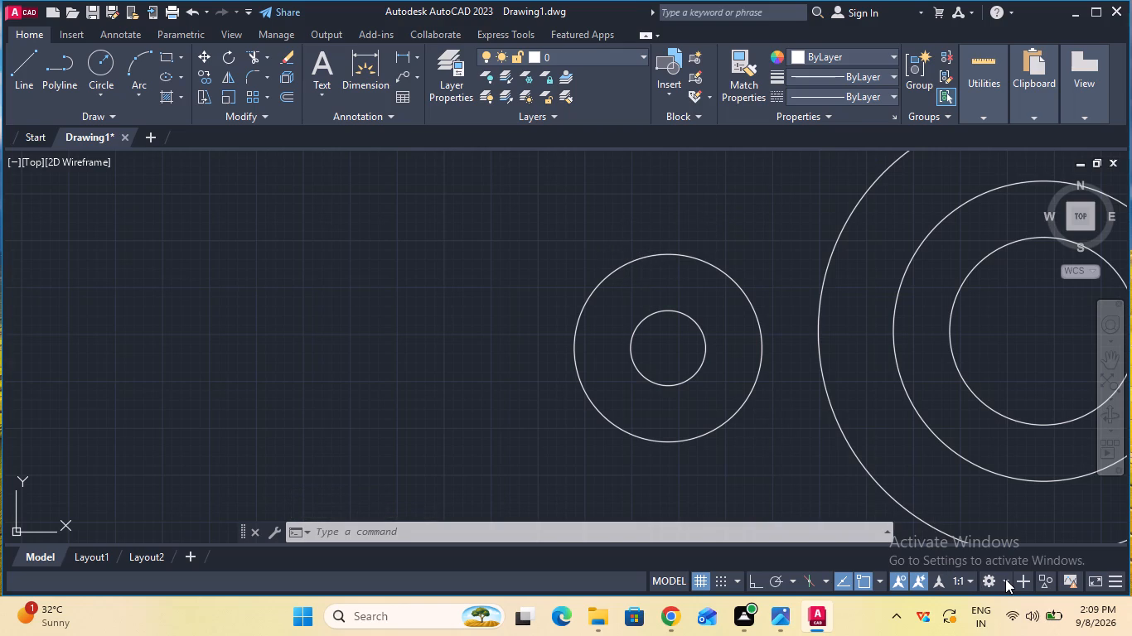
pyautogui.click(1005, 579)
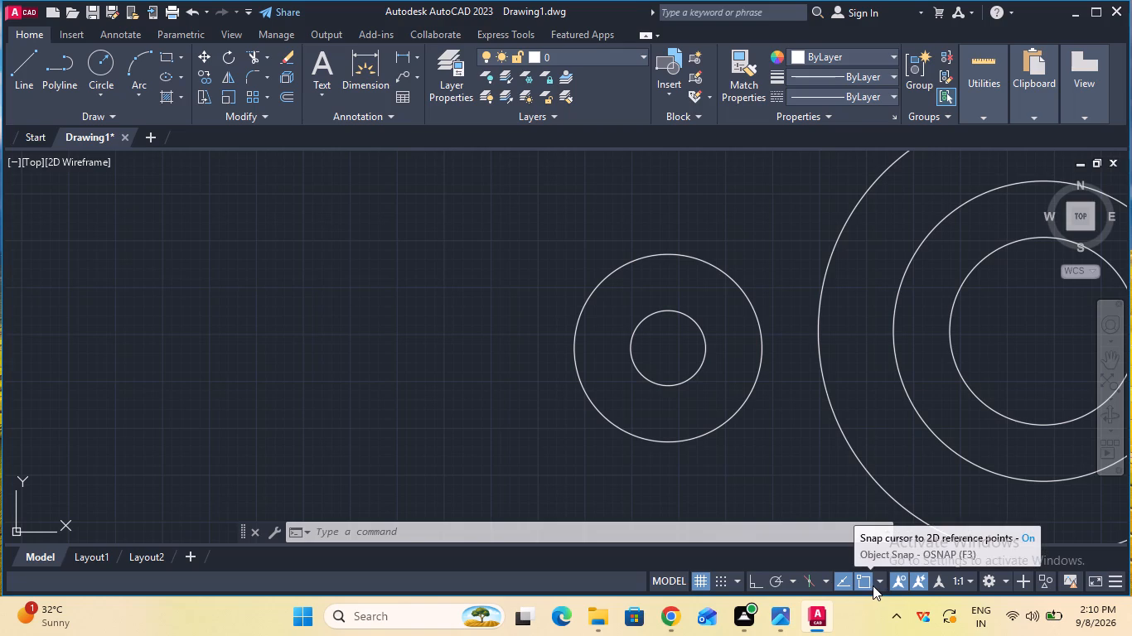
pyautogui.click(878, 585)
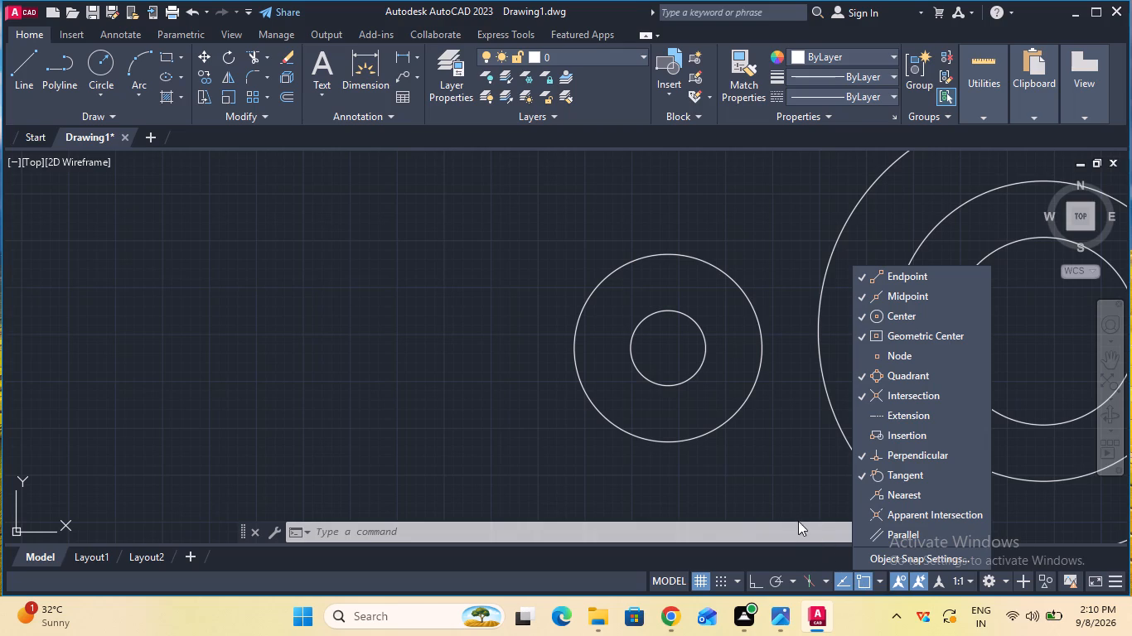
pyautogui.click(782, 500)
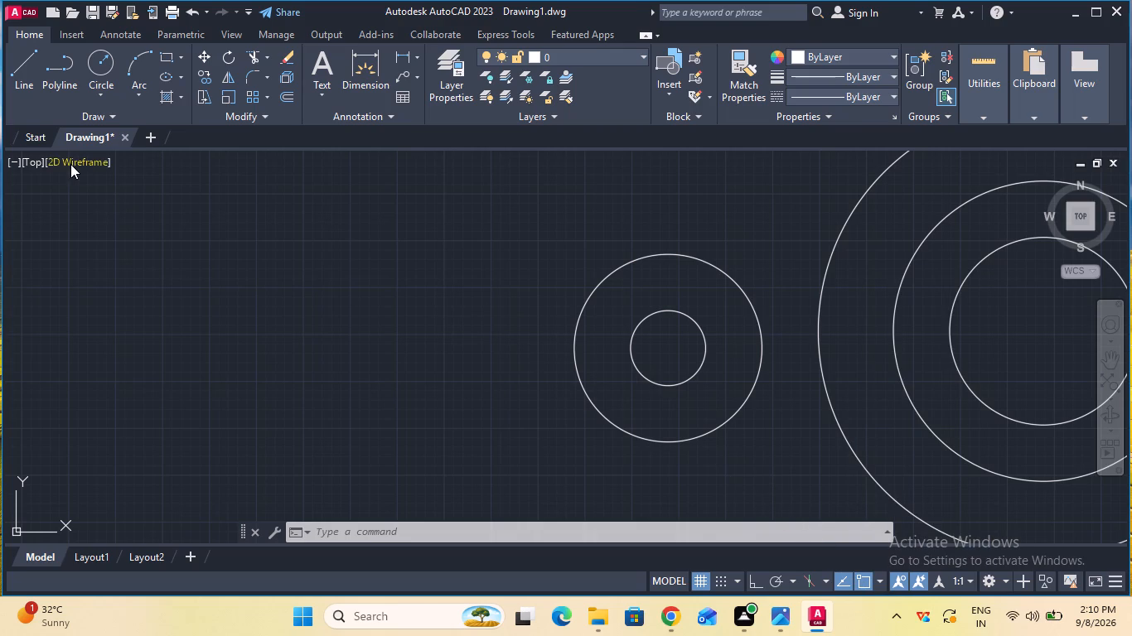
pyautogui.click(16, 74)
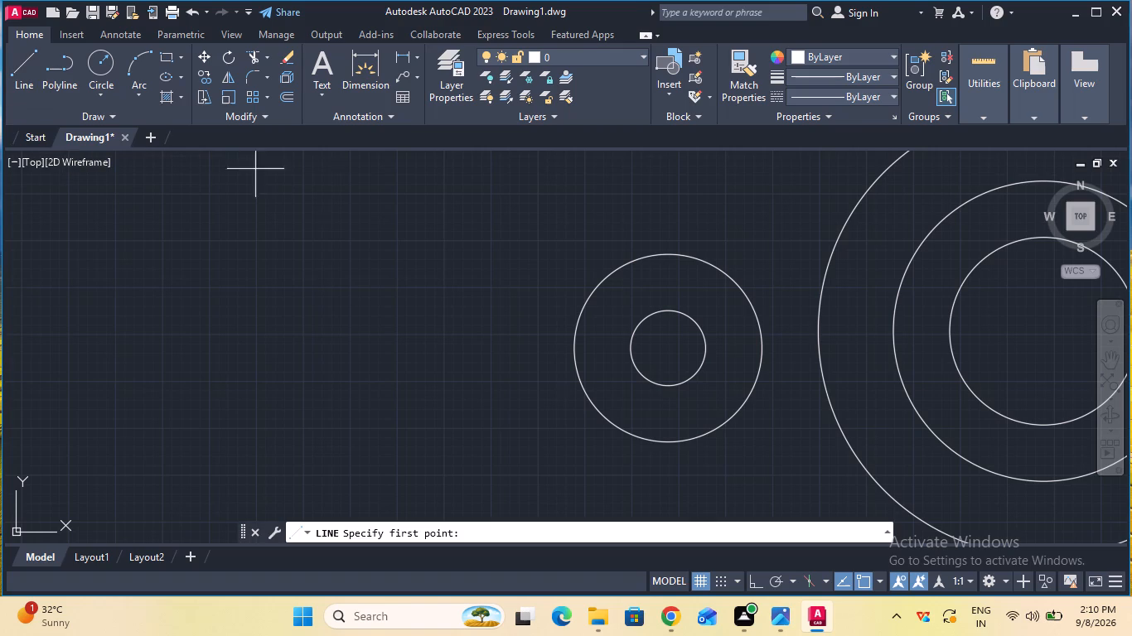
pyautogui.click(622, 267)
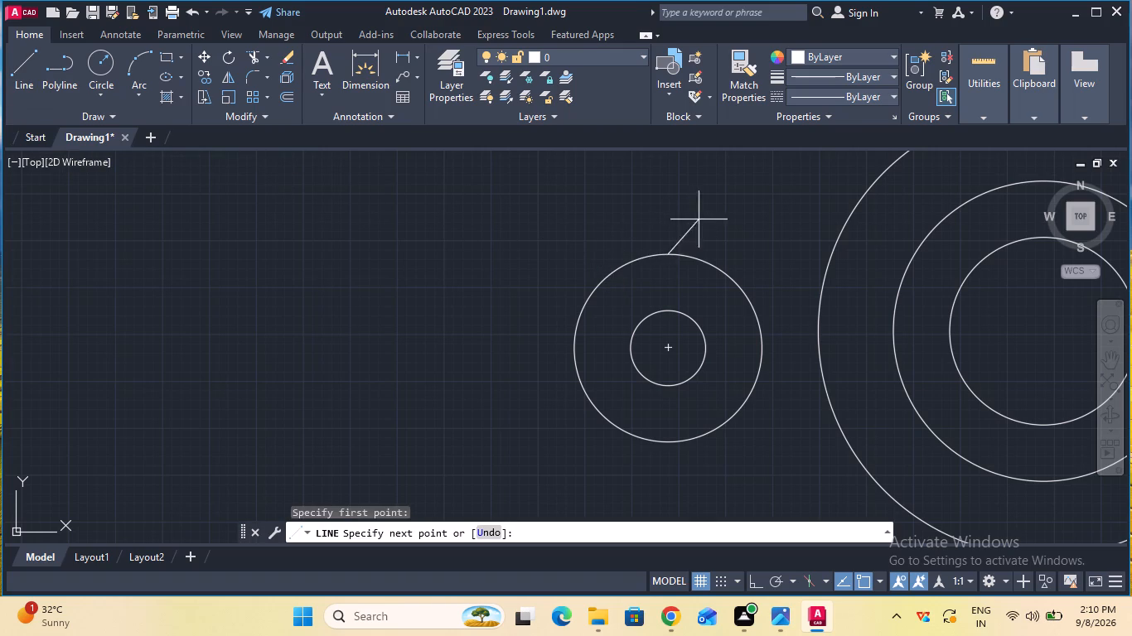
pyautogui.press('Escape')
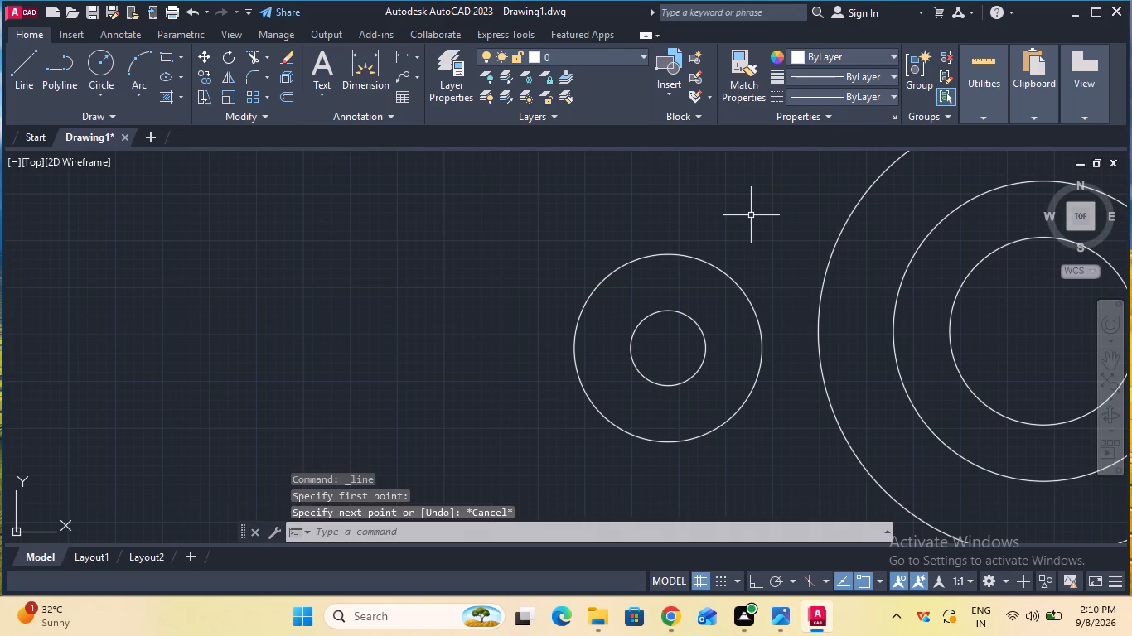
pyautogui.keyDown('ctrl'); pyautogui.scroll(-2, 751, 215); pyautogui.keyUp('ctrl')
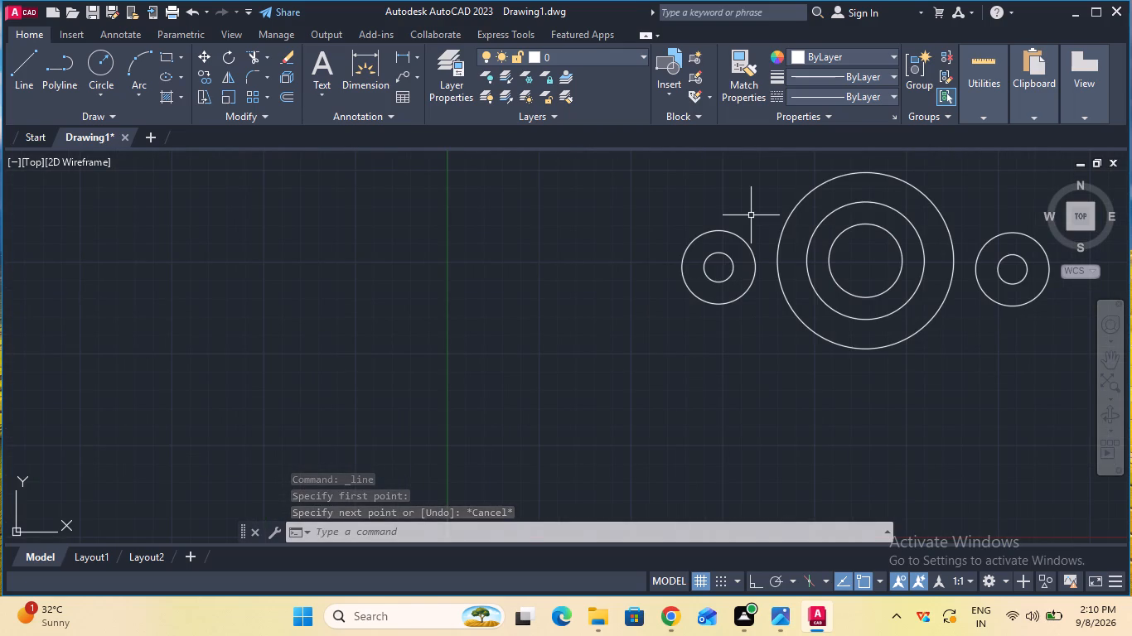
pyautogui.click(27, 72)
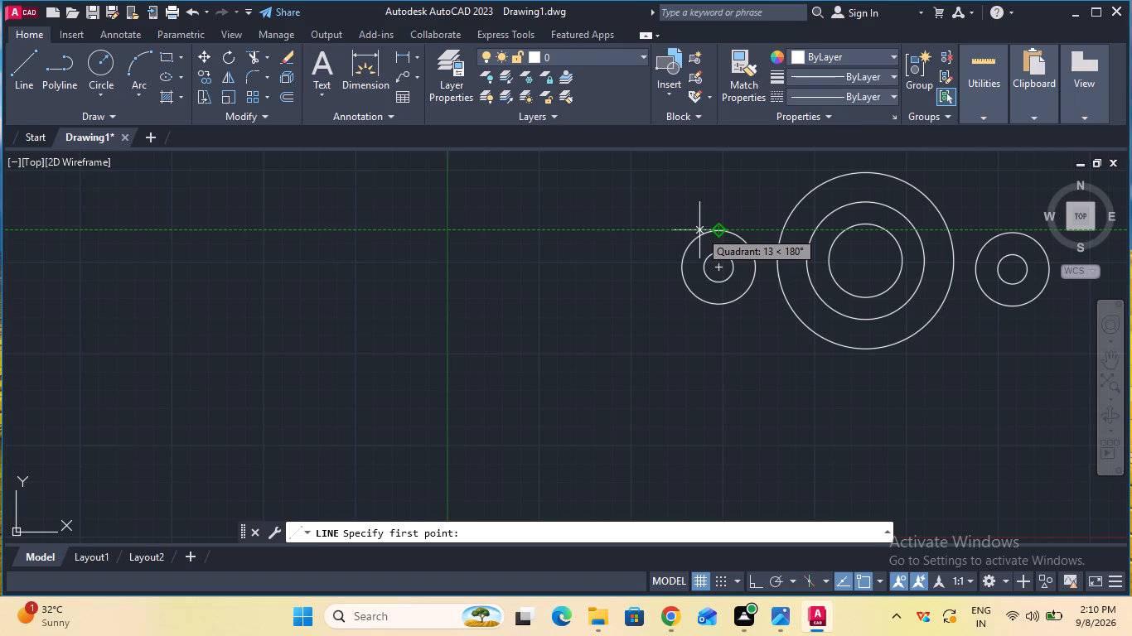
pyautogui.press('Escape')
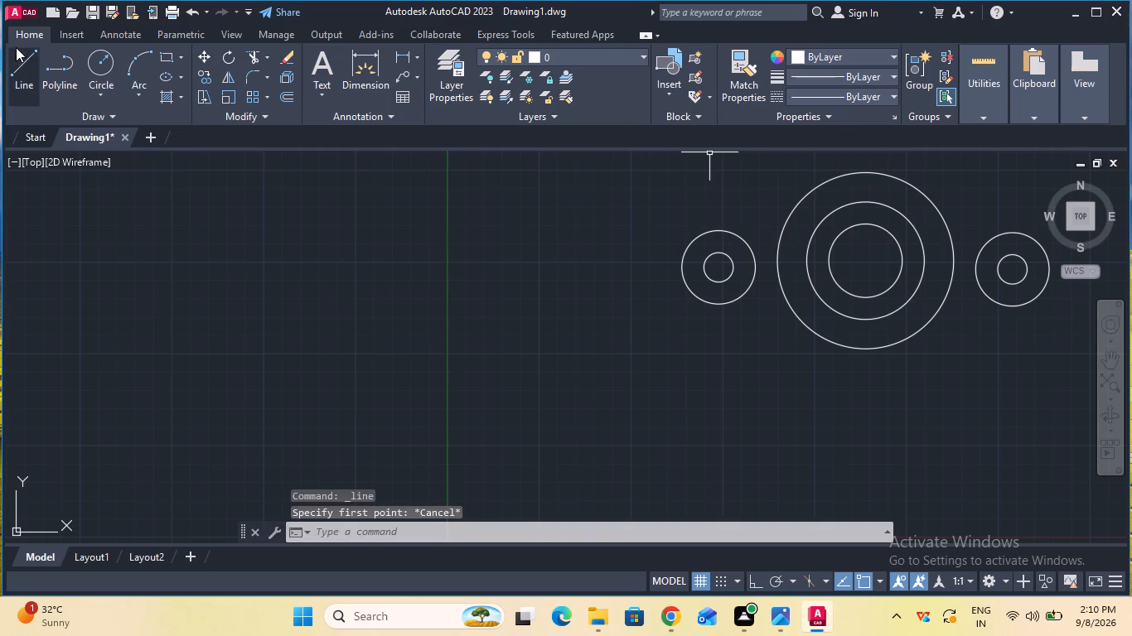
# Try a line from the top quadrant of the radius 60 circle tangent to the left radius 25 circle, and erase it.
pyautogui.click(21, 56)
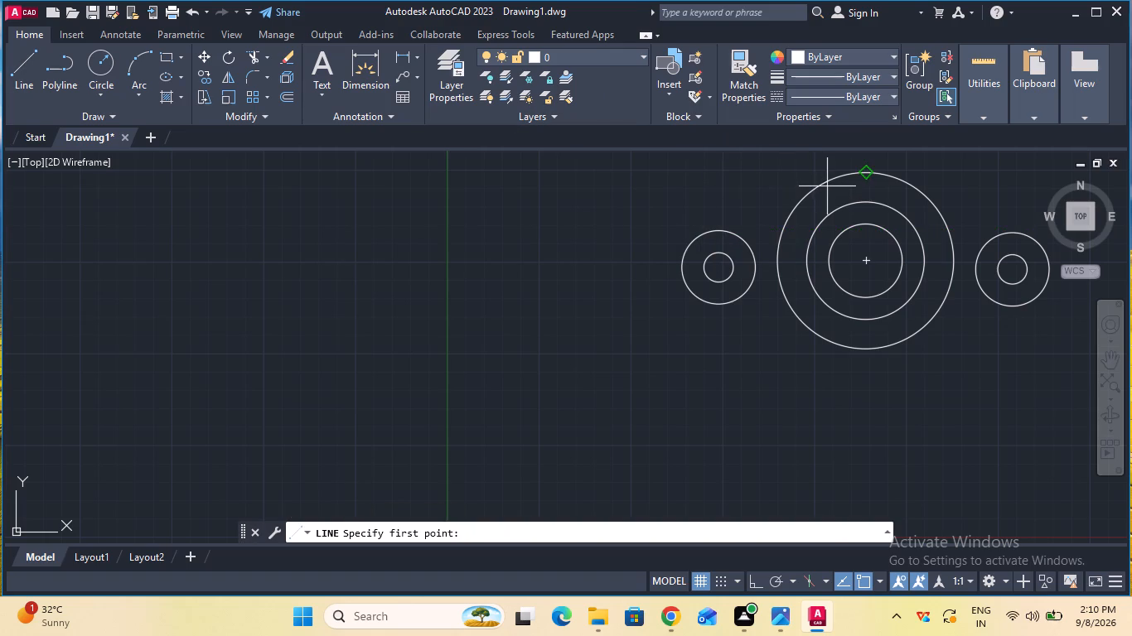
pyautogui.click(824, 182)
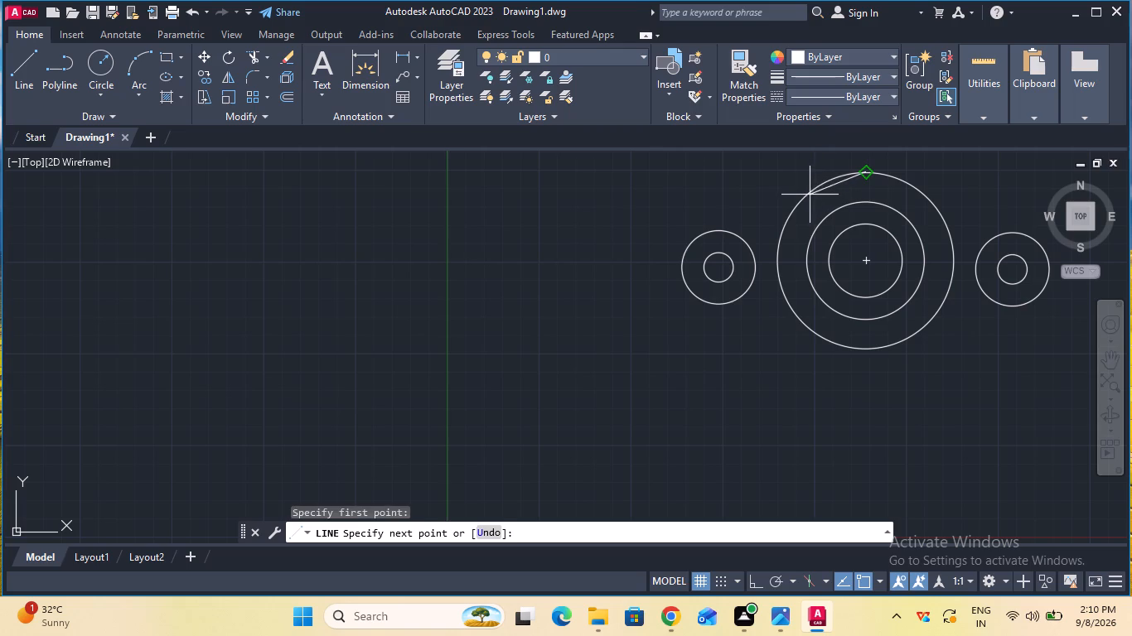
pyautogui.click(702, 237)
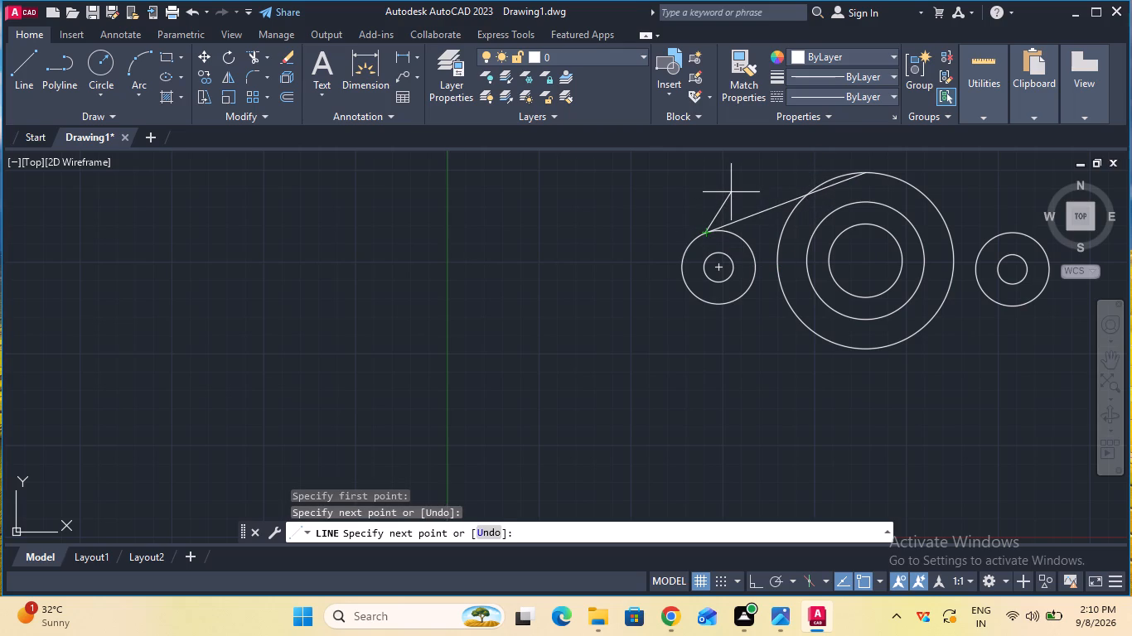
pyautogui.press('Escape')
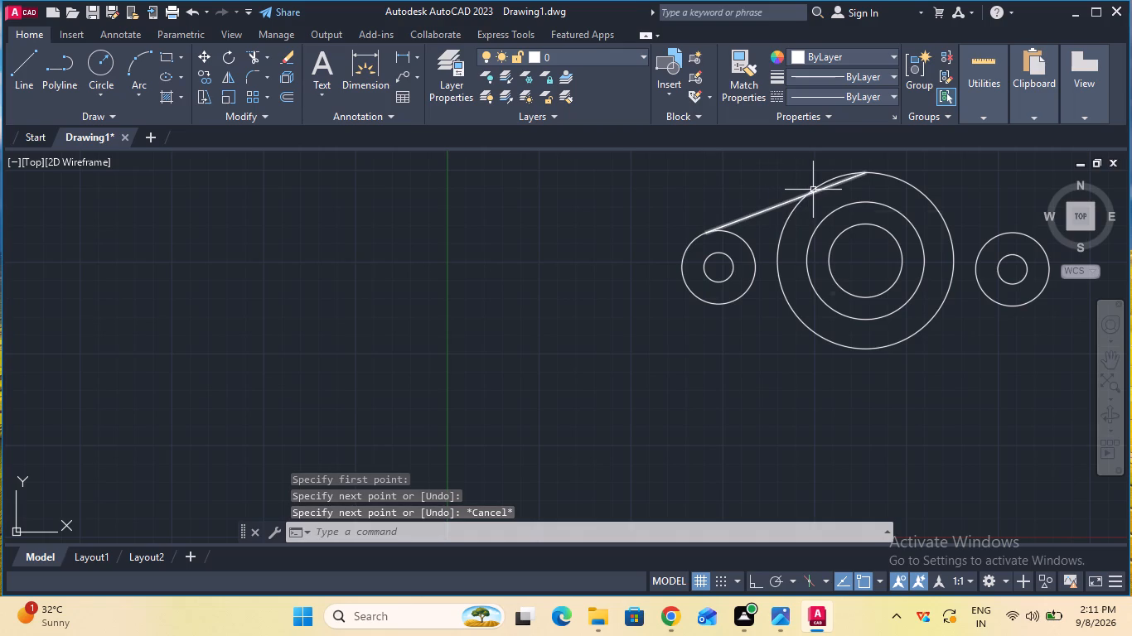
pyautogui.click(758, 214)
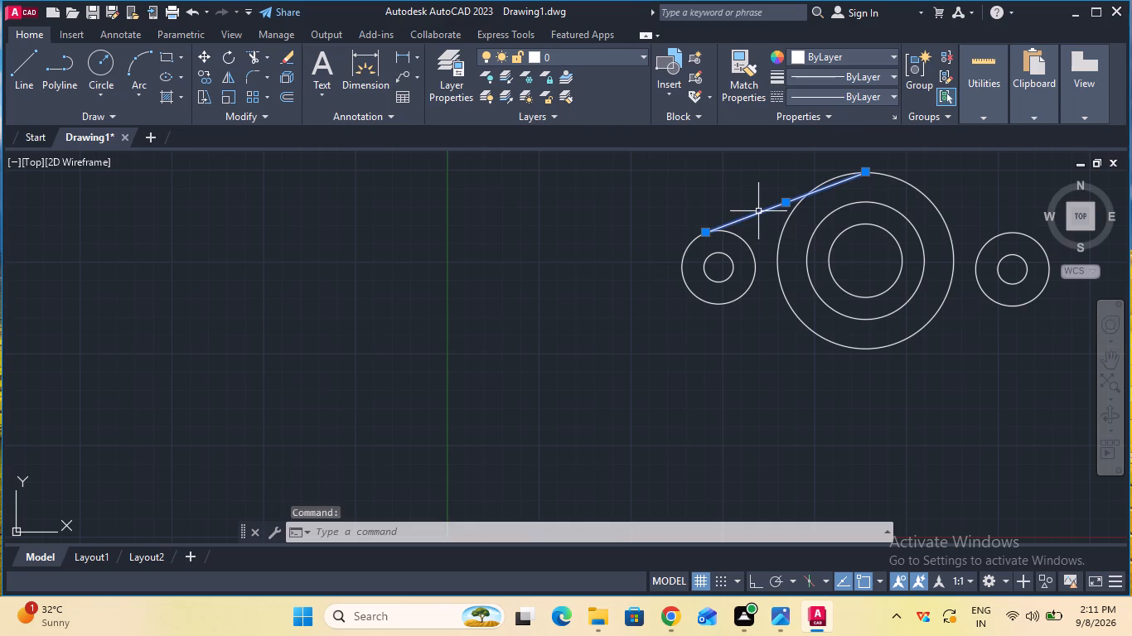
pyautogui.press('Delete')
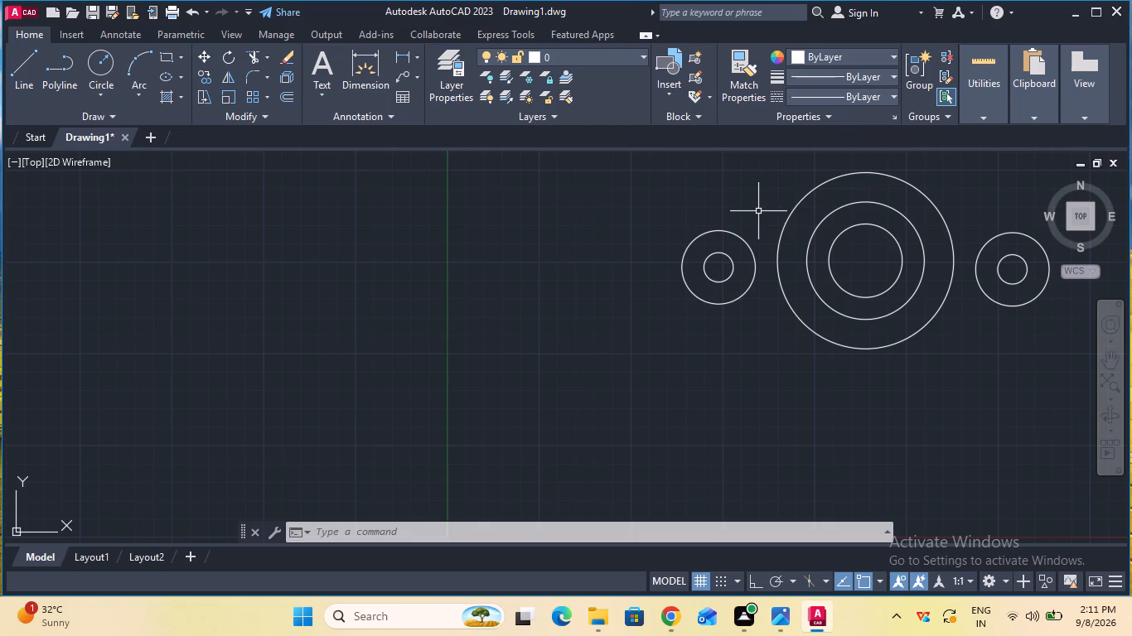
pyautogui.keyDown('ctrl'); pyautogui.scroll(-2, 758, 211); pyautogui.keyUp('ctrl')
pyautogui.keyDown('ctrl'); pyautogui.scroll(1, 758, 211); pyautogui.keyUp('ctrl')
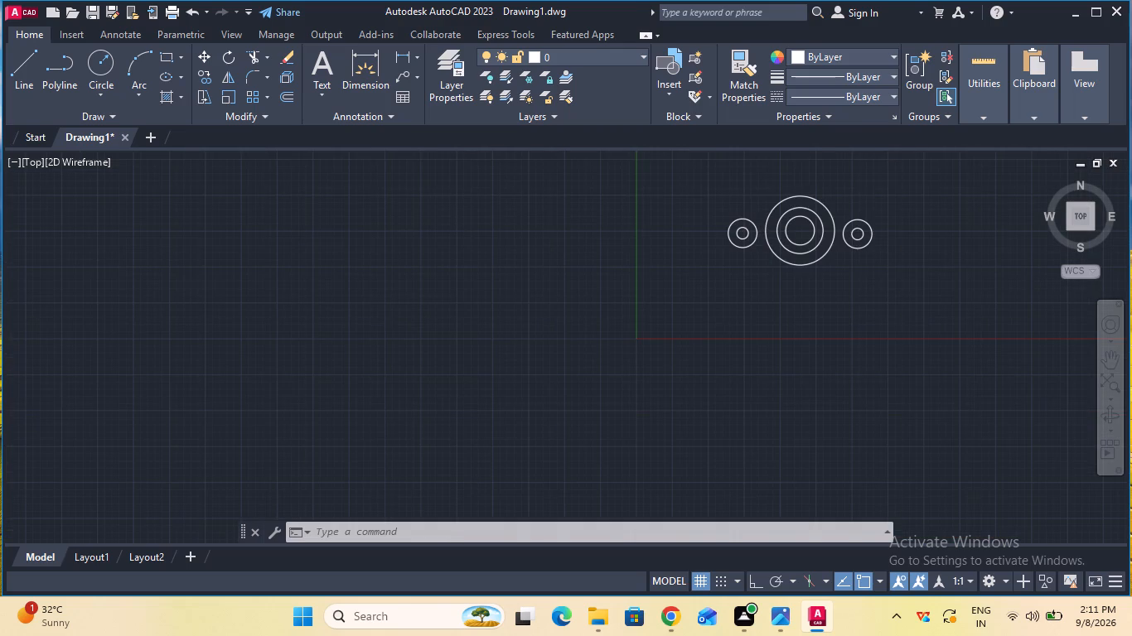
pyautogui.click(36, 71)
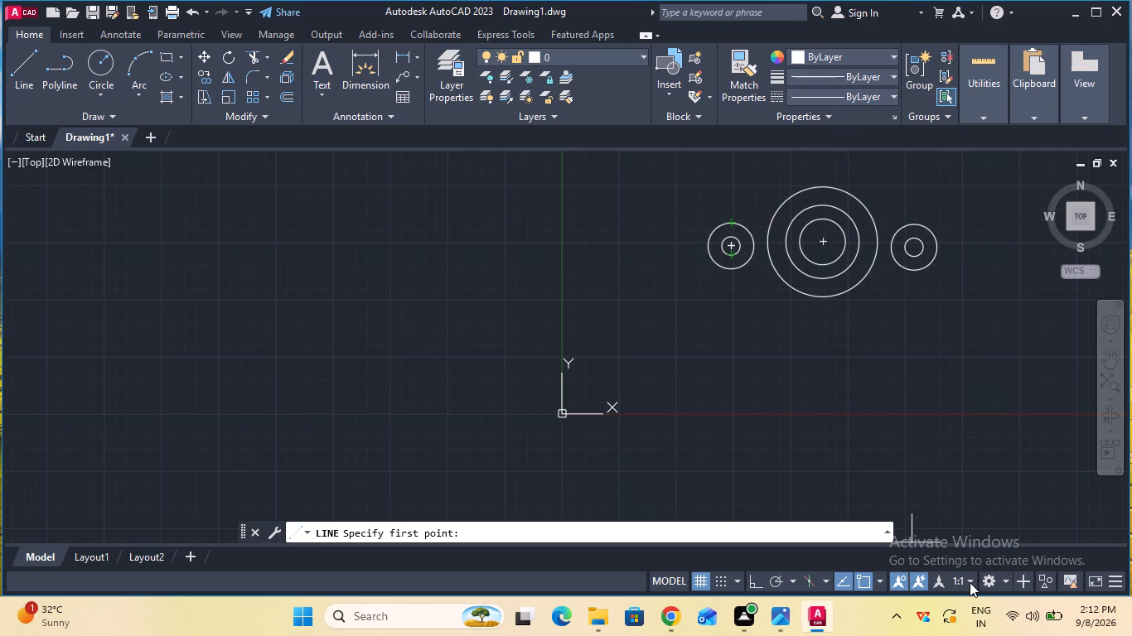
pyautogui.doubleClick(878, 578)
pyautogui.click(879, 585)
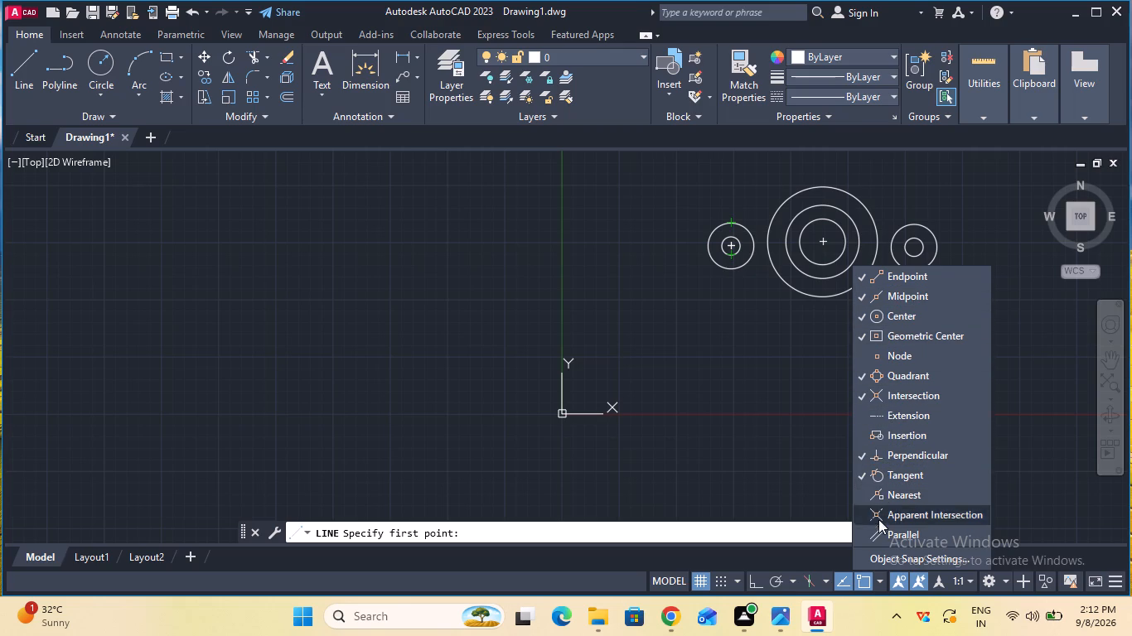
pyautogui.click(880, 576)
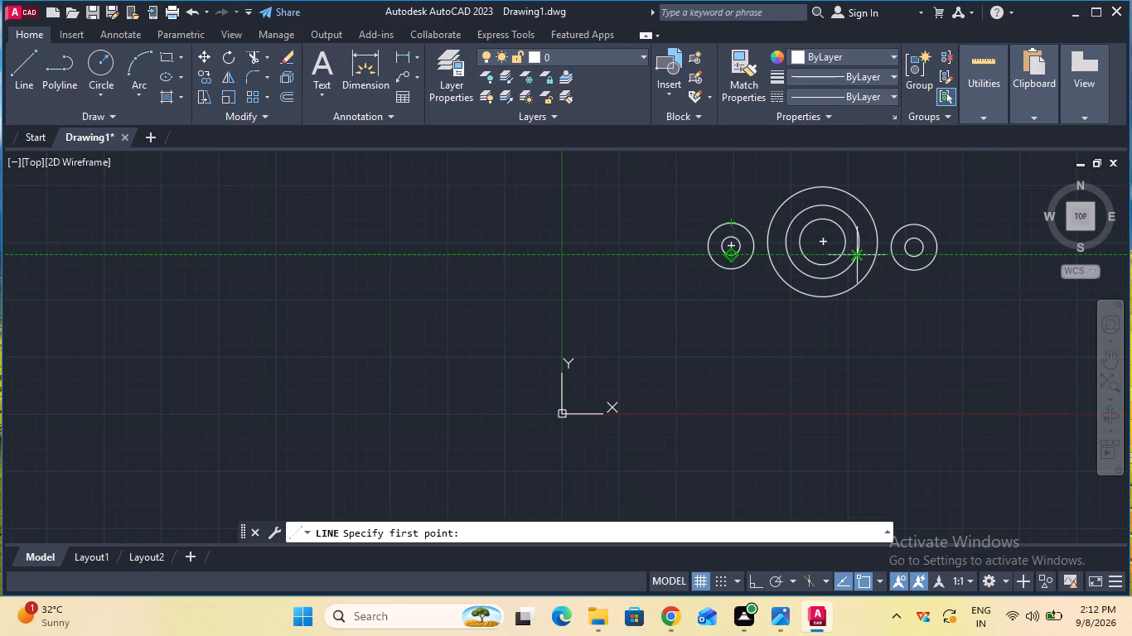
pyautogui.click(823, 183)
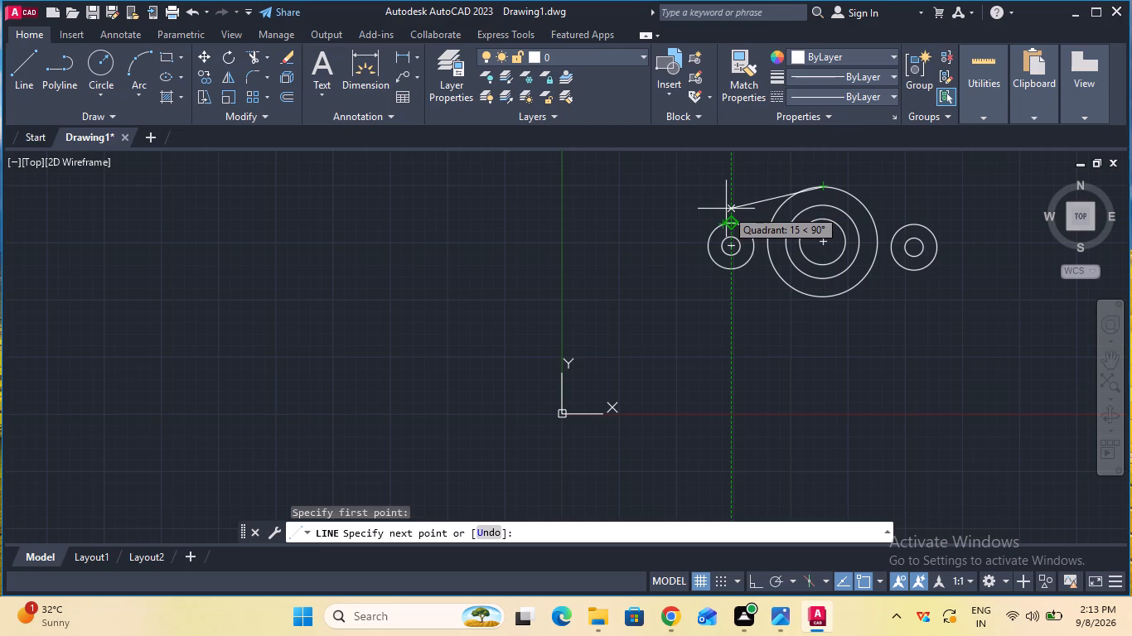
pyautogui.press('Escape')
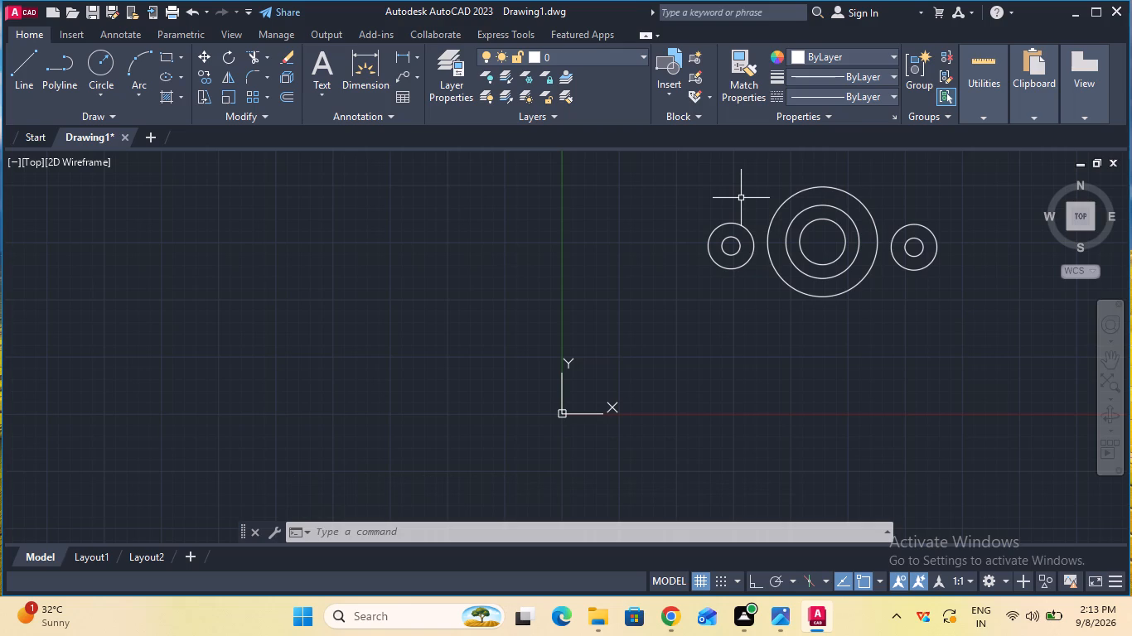
# Draw connected lines from the left radius 25 circle's top quadrant tangent to the radius 60 circle, up to a nearby point, and back tangent to the left circle.
pyautogui.doubleClick(33, 82)
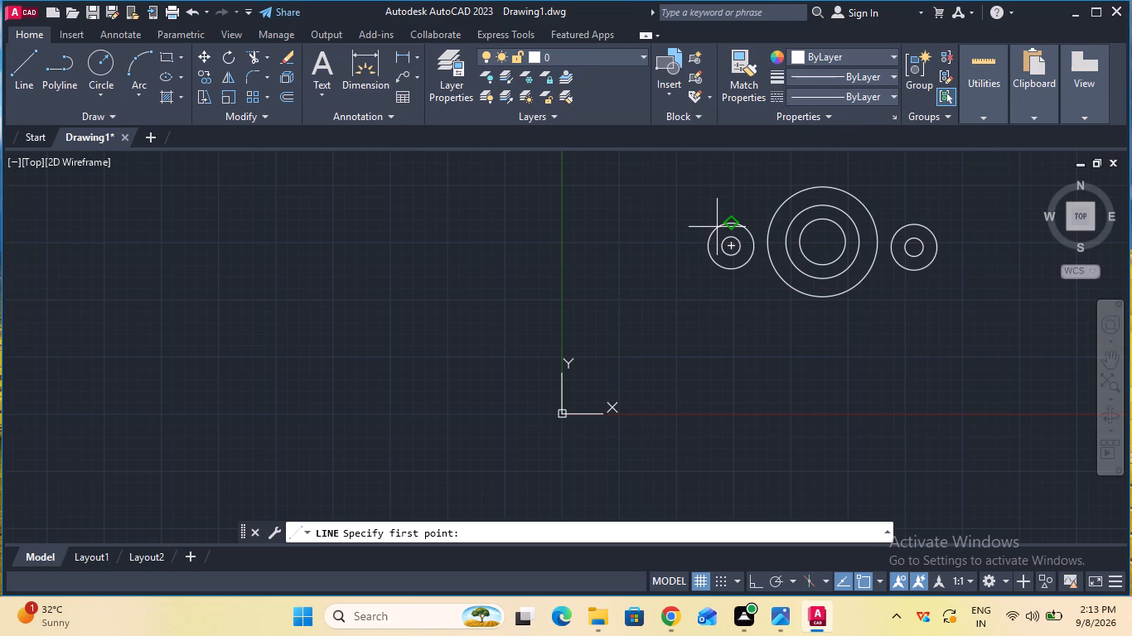
pyautogui.click(718, 227)
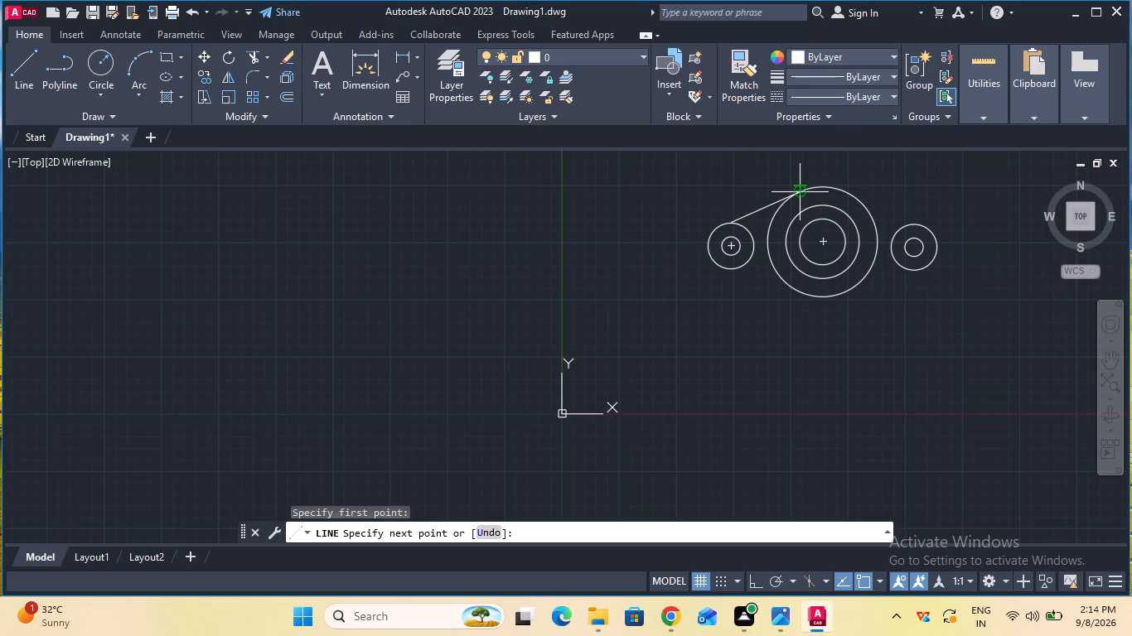
pyautogui.click(800, 193)
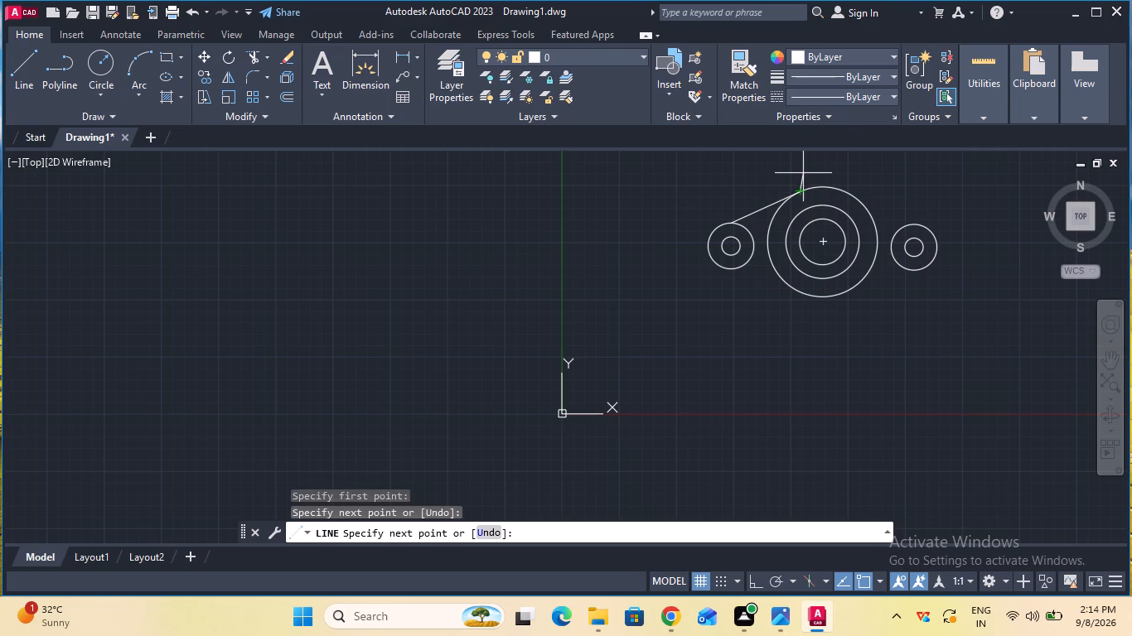
pyautogui.click(801, 173)
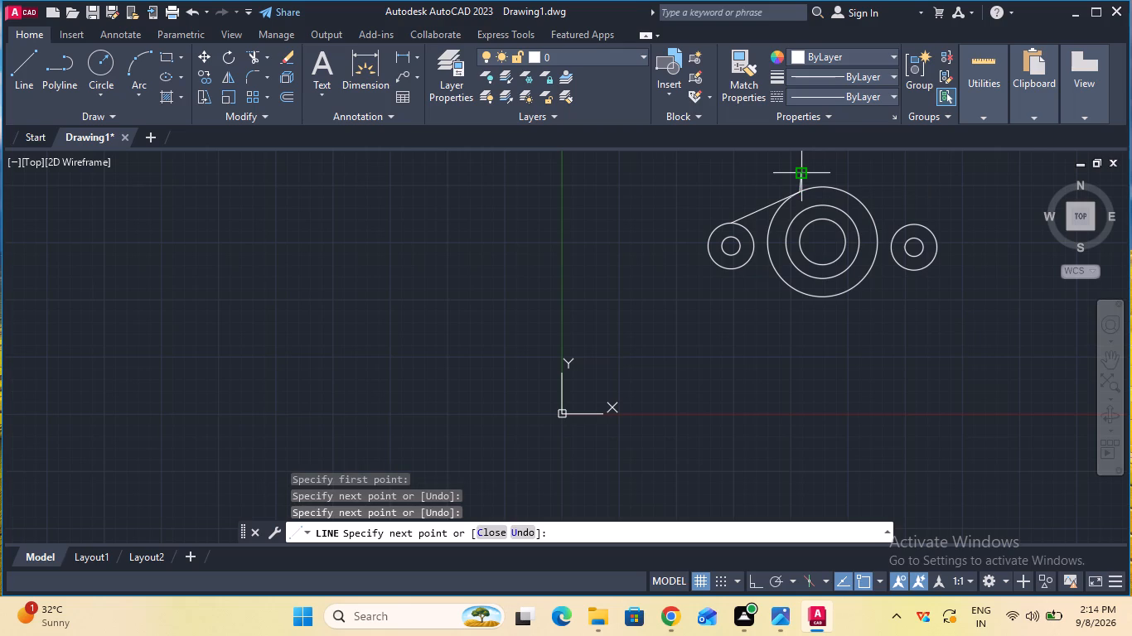
pyautogui.click(717, 225)
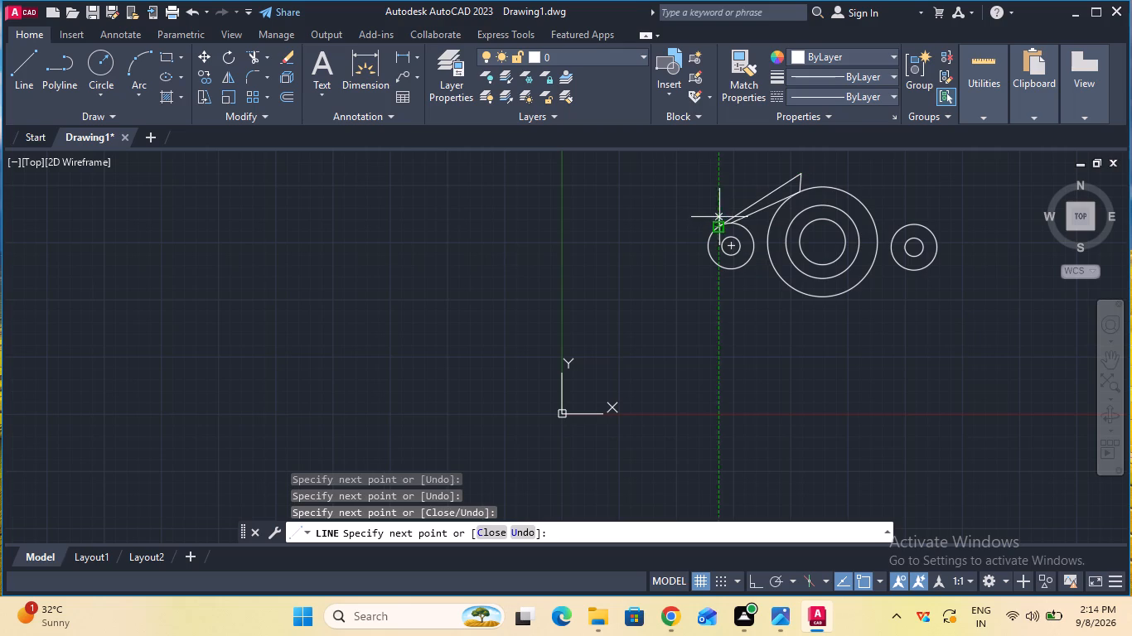
pyautogui.press('Escape')
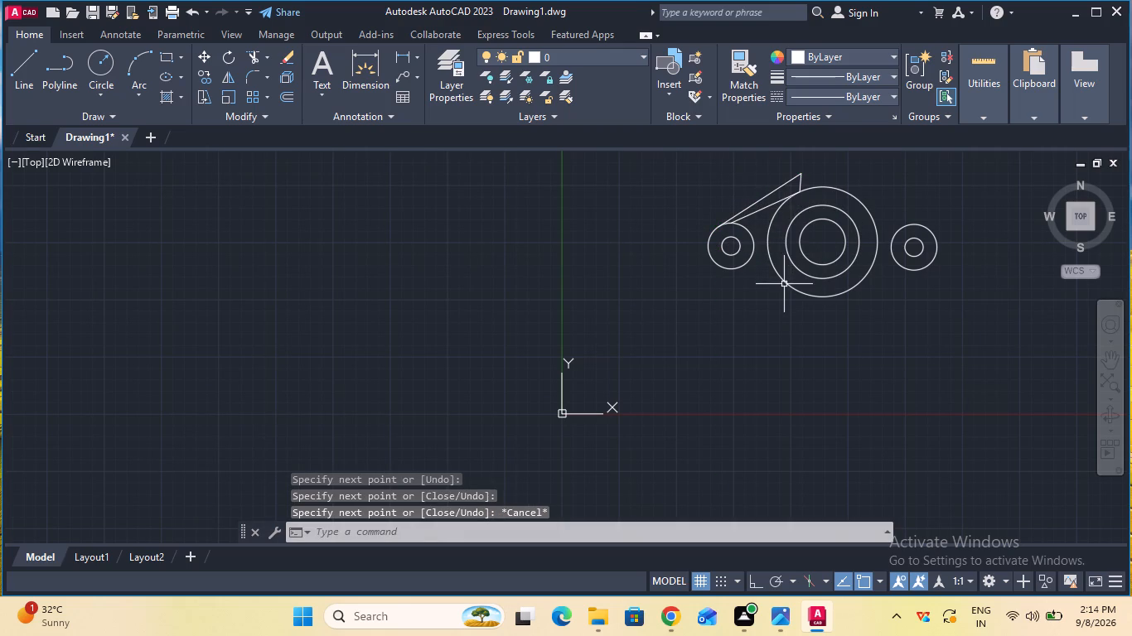
# Erase the outer slanted segment running from the short stub's upper end back to the left radius 25 circle.
pyautogui.click(780, 186)
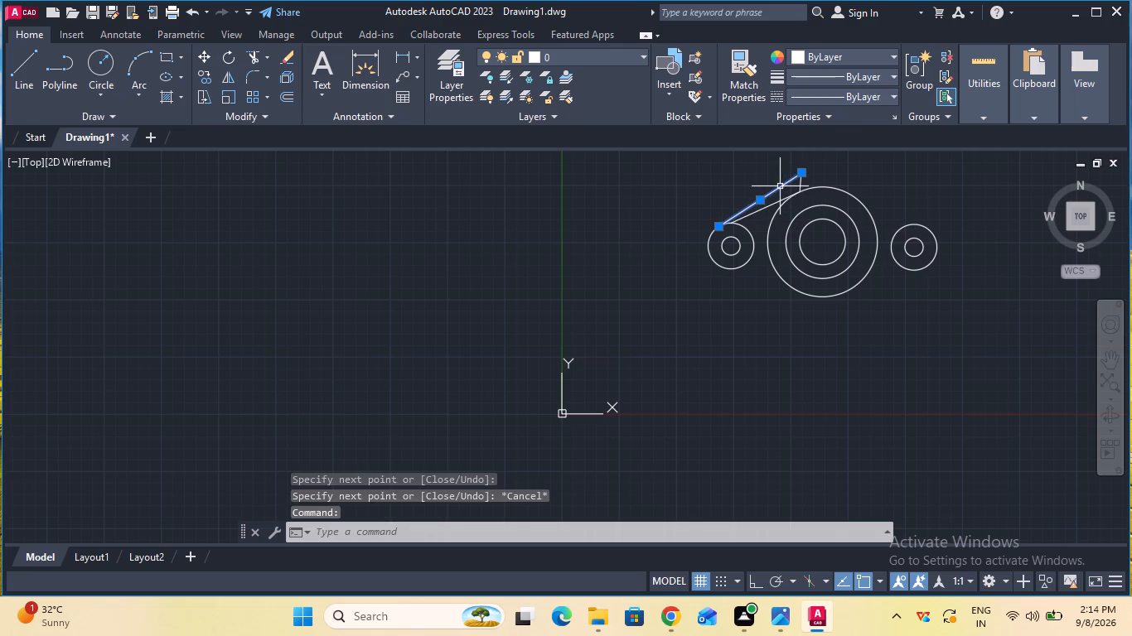
pyautogui.press('Delete')
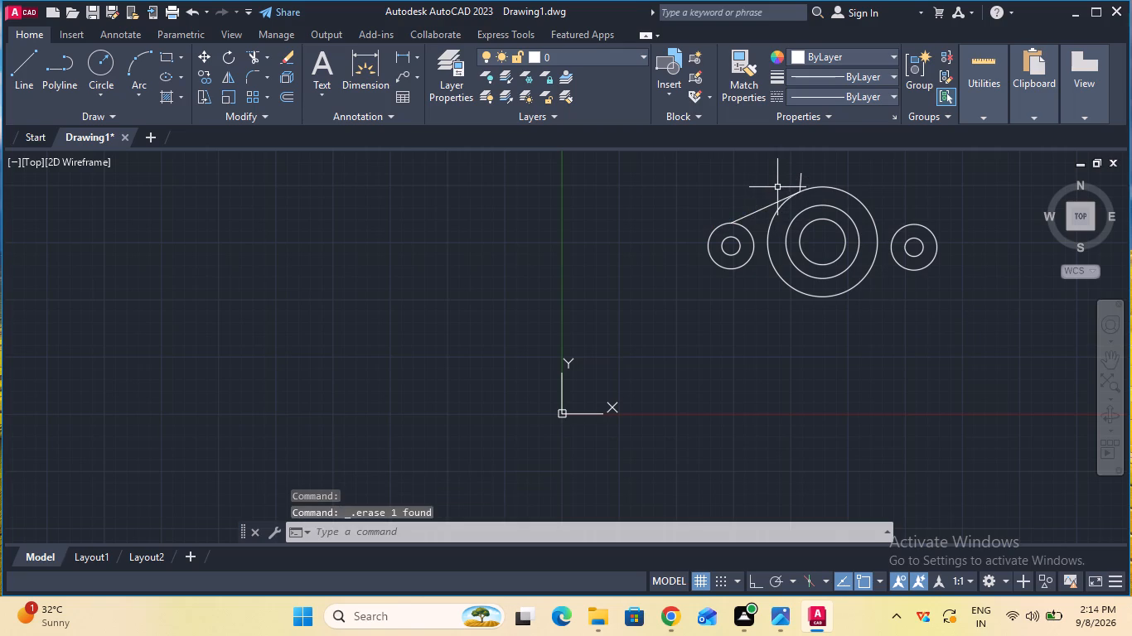
# Draw a line from the existing tangent endpoint on the radius 60 circle to a tangent point on the left radius 25 circle.
pyautogui.click(32, 65)
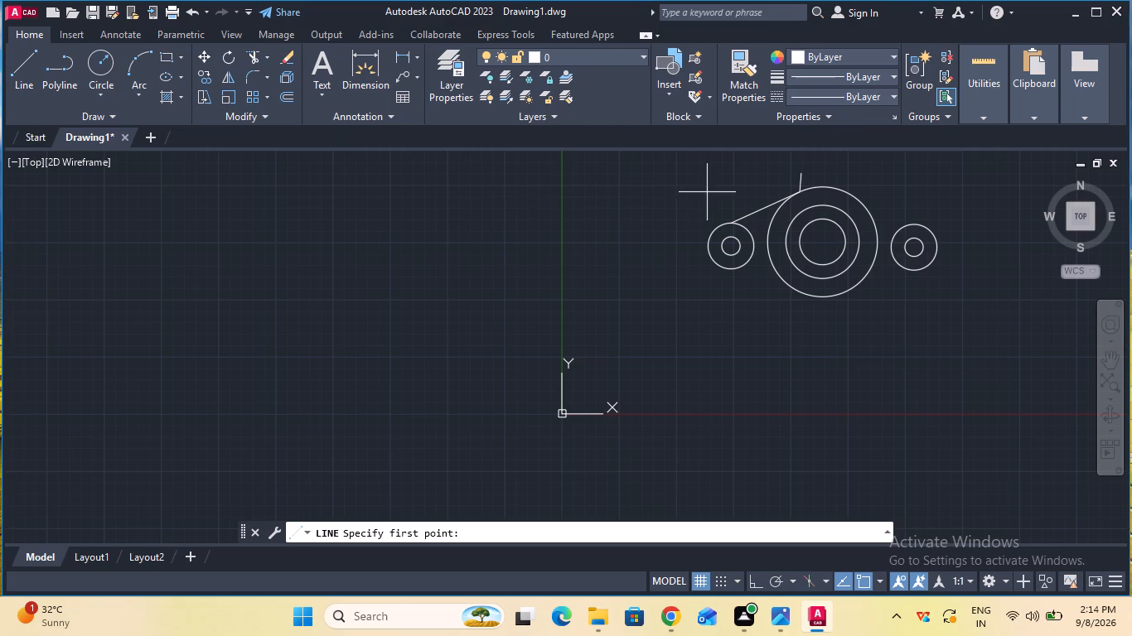
pyautogui.click(801, 189)
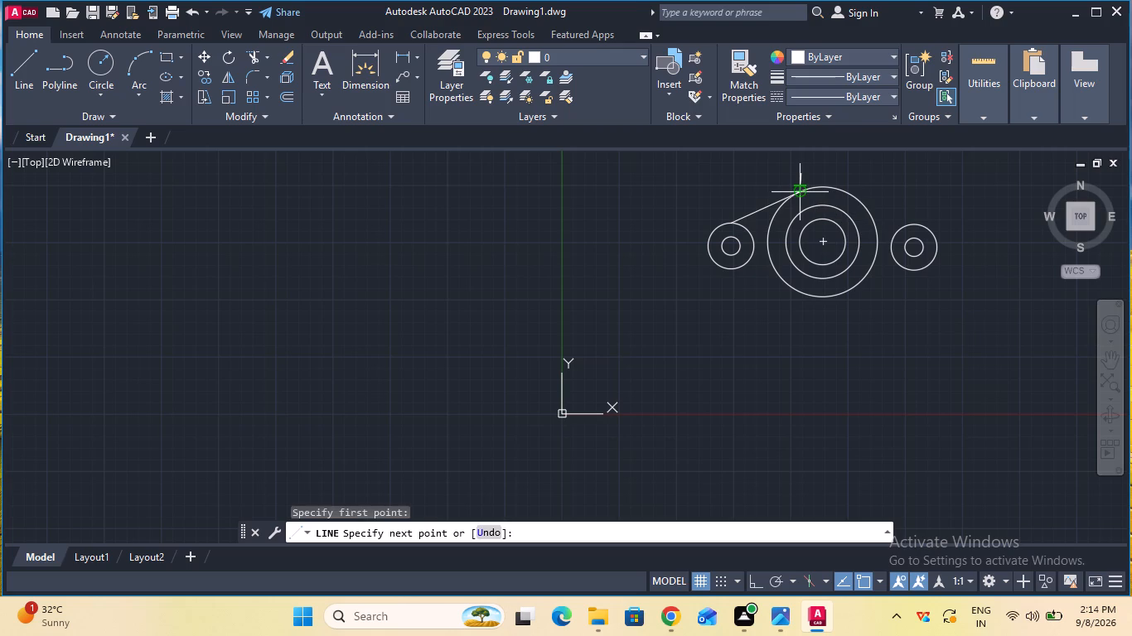
pyautogui.click(718, 221)
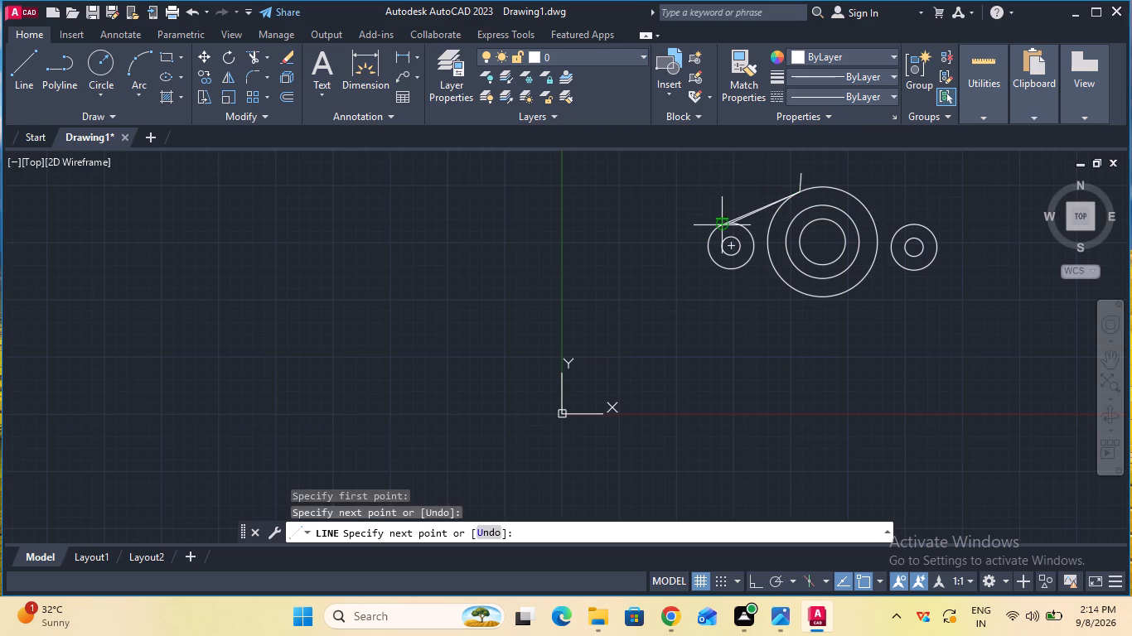
pyautogui.keyDown('ctrl'); pyautogui.scroll(2, 736, 205); pyautogui.keyUp('ctrl')
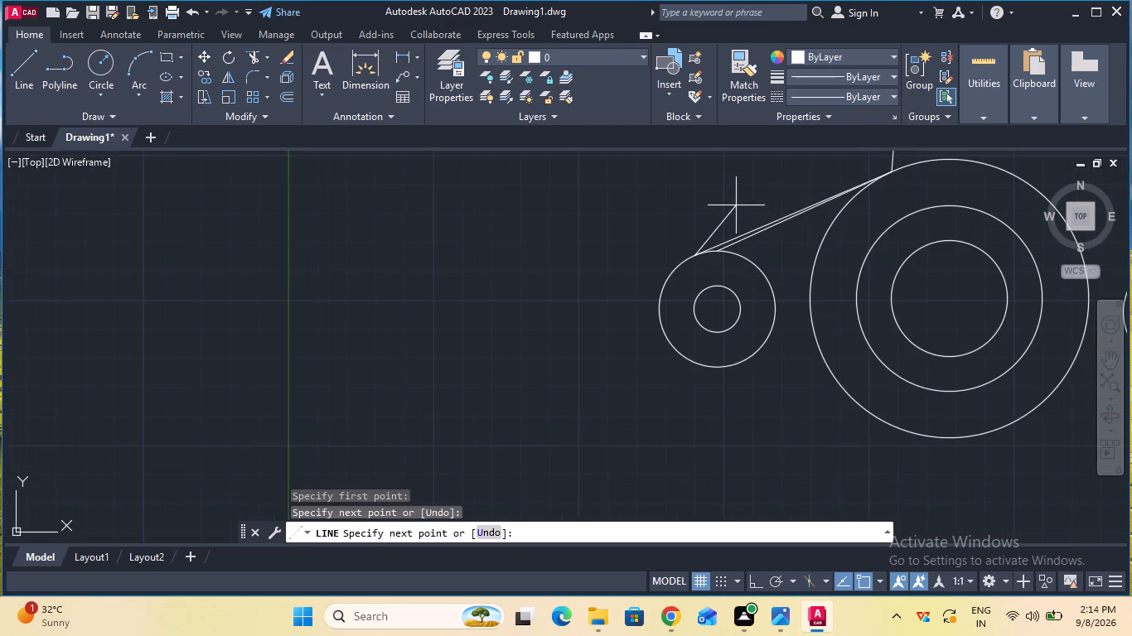
pyautogui.keyDown('ctrl'); pyautogui.scroll(1, 736, 205); pyautogui.keyUp('ctrl')
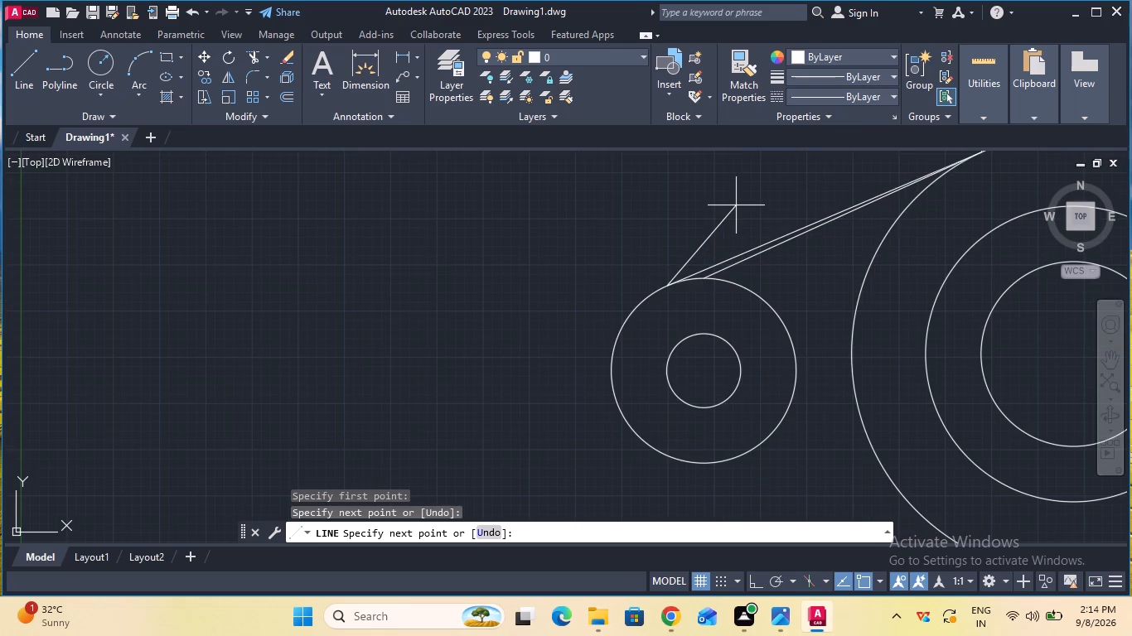
pyautogui.keyDown('ctrl'); pyautogui.scroll(-2, 736, 205); pyautogui.keyUp('ctrl')
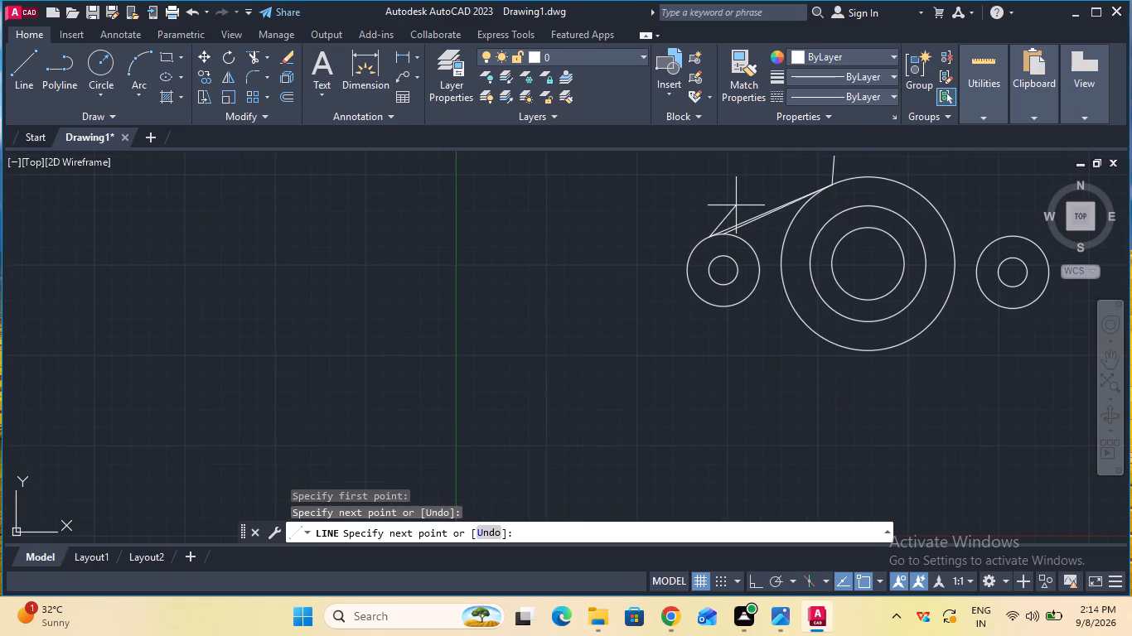
pyautogui.press('Escape')
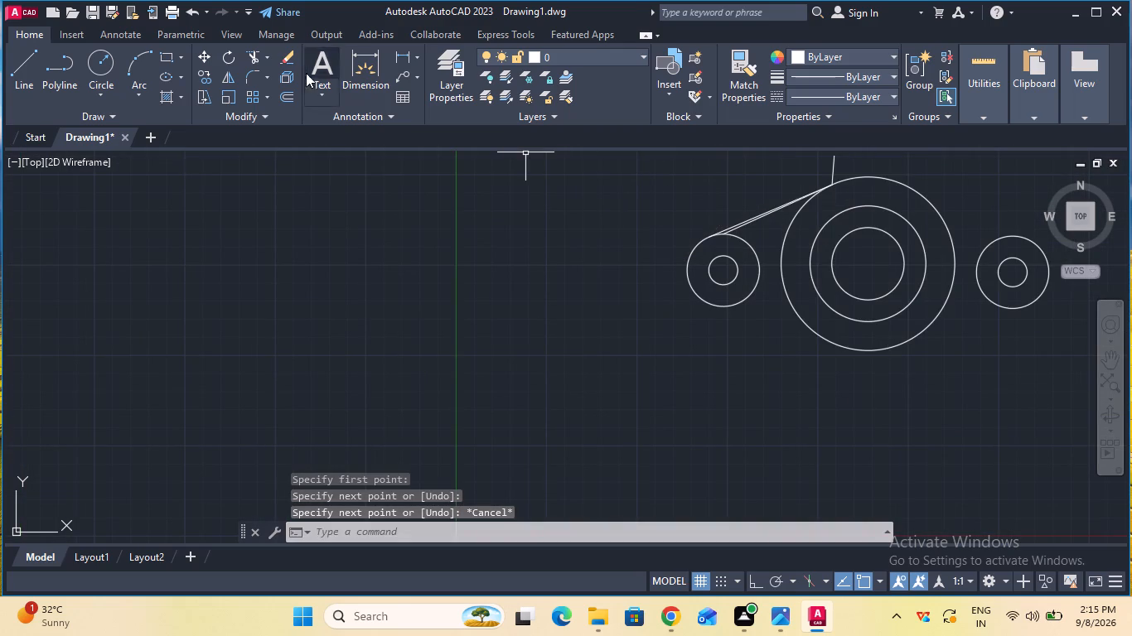
# Erase the inner of the two nearly coincident lines, the one starting at the left radius 25 circle's top quadrant.
pyautogui.click(288, 61)
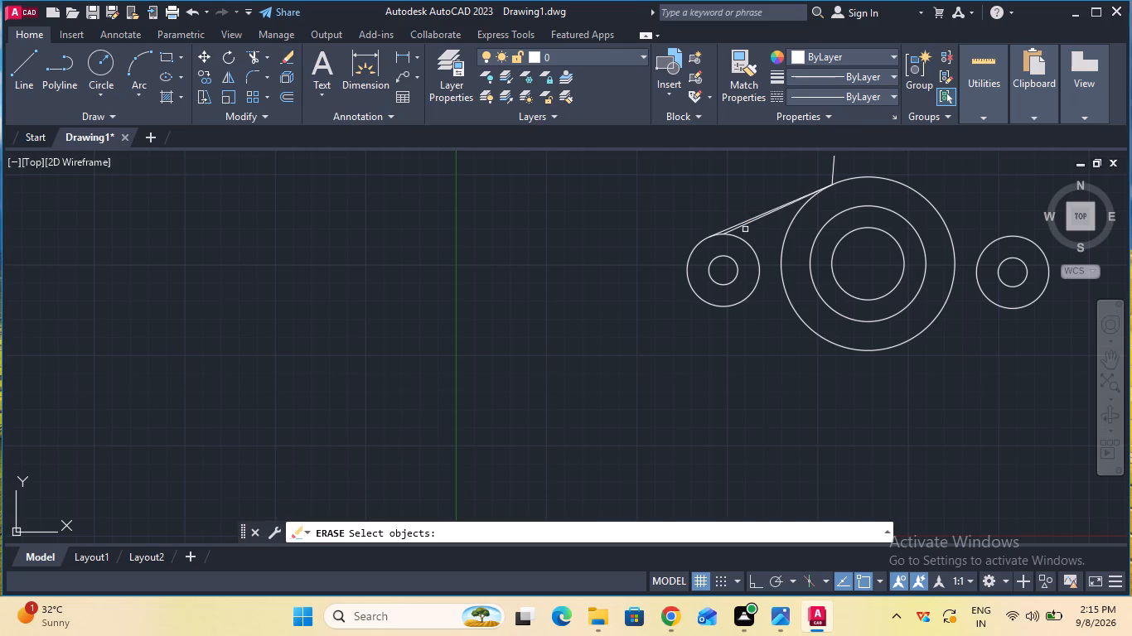
pyautogui.click(743, 228)
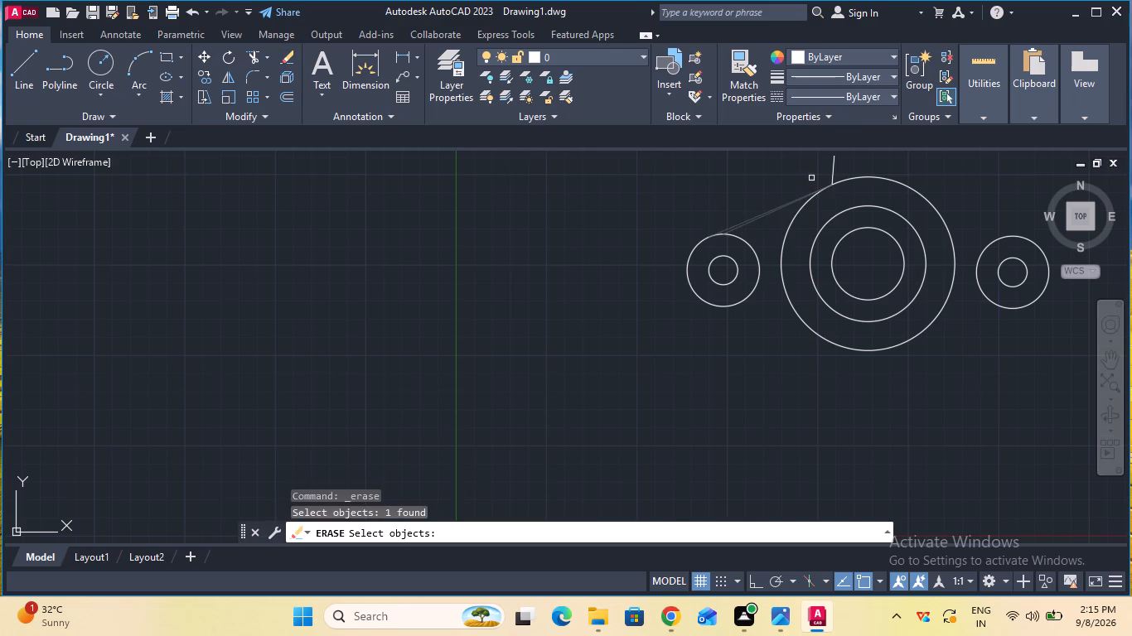
pyautogui.click(834, 159)
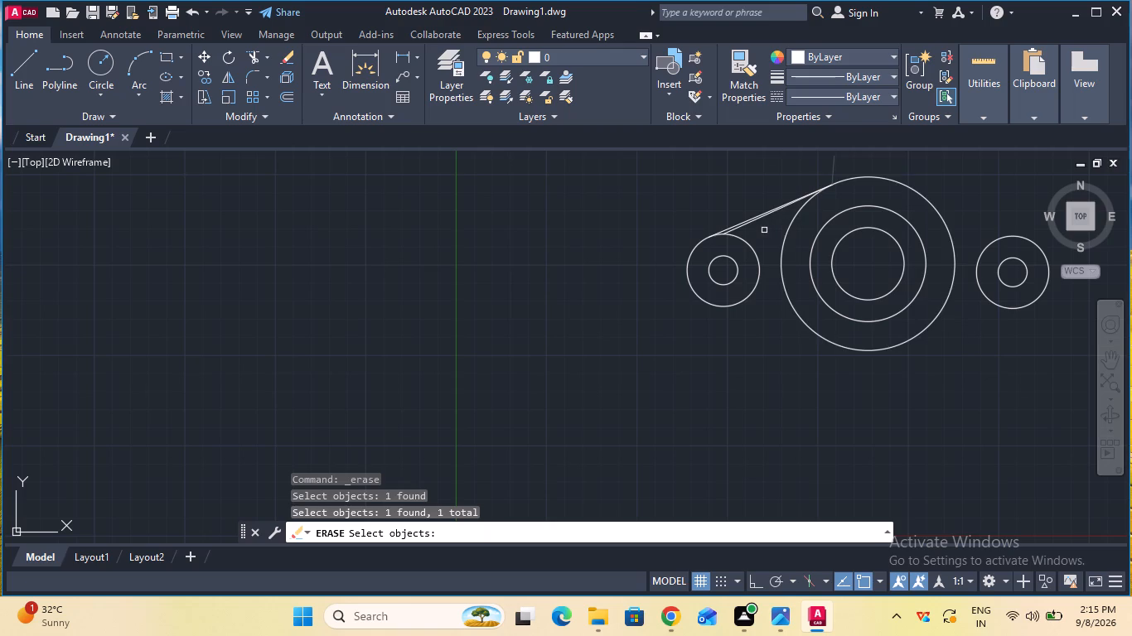
pyautogui.keyDown('ctrl'); pyautogui.scroll(2, 765, 233); pyautogui.keyUp('ctrl')
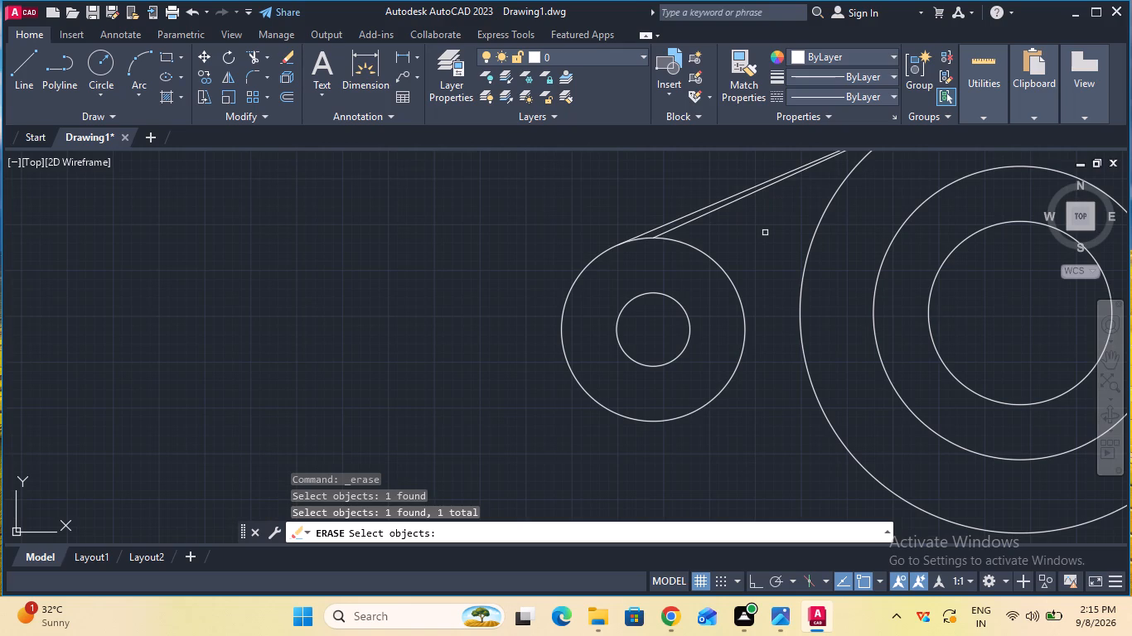
pyautogui.click(719, 211)
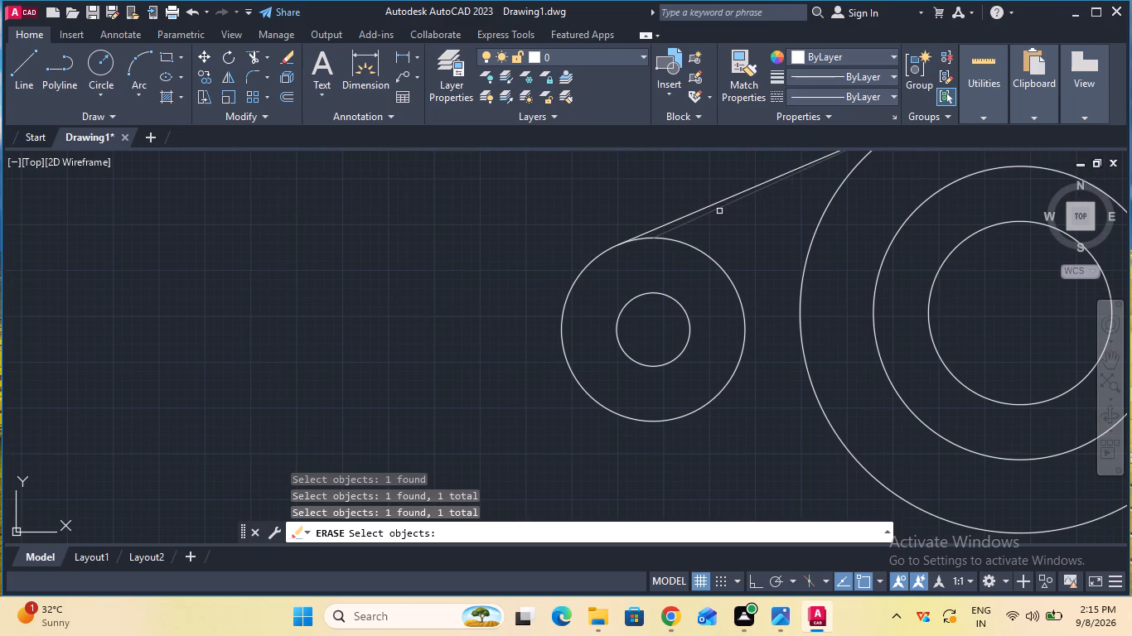
pyautogui.click(719, 211)
pyautogui.press('Return')
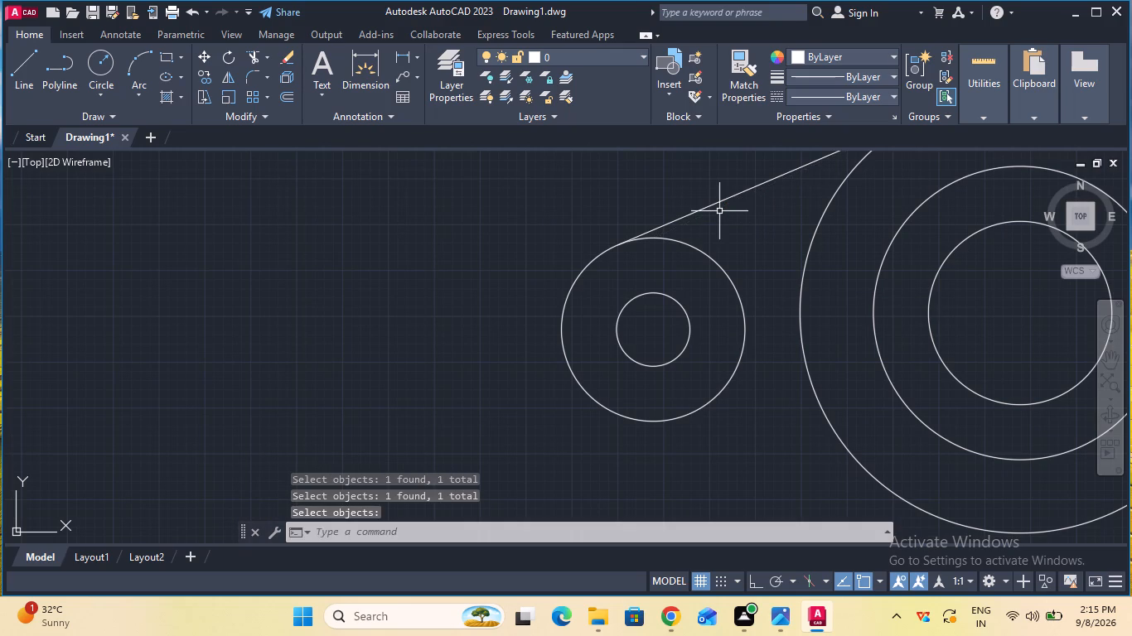
# Start a new line with the tangent snap override (tan) for its first point.
pyautogui.keyDown('ctrl'); pyautogui.scroll(-1, 803, 239); pyautogui.keyUp('ctrl')
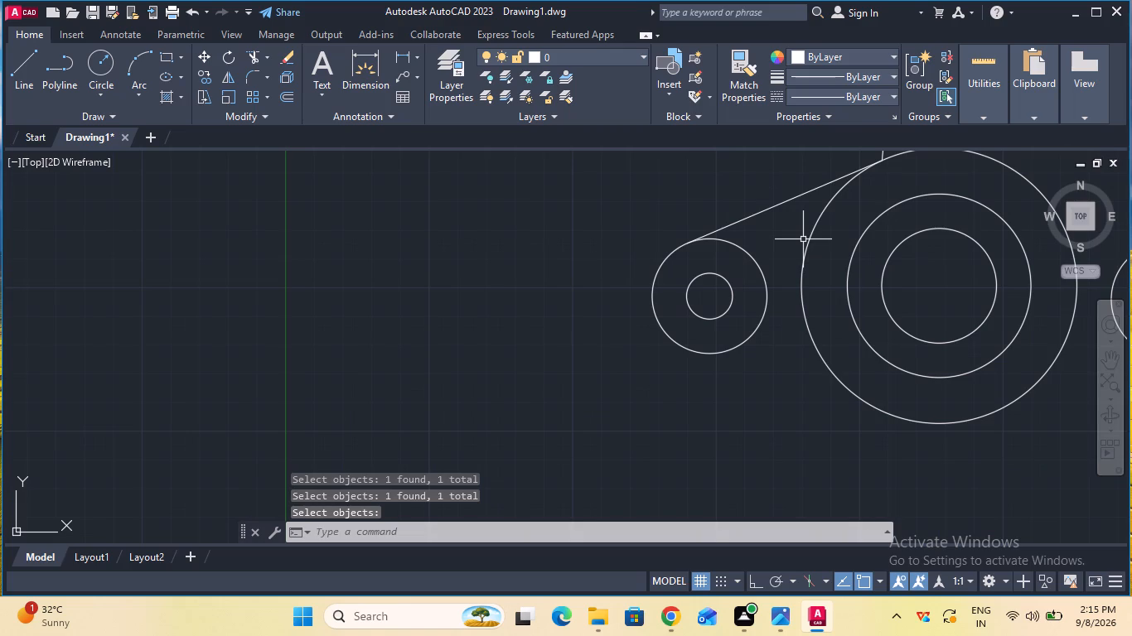
pyautogui.hscroll(-1, 802, 239)
pyautogui.click(1104, 365)
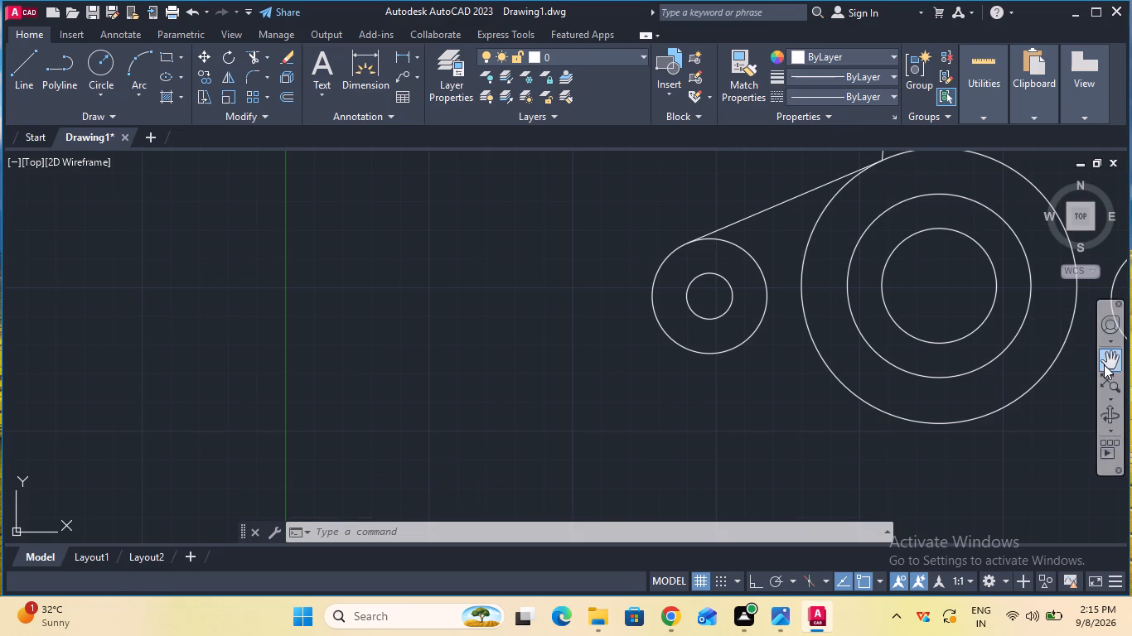
pyautogui.moveTo(1036, 263); pyautogui.dragTo(1018, 394)
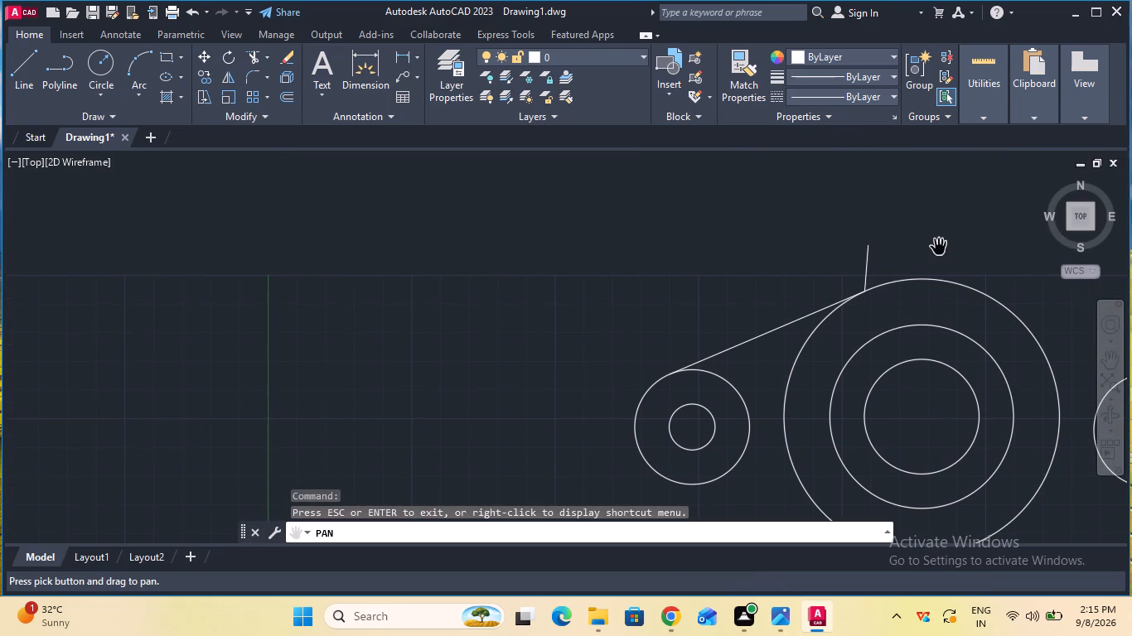
pyautogui.press('Escape')
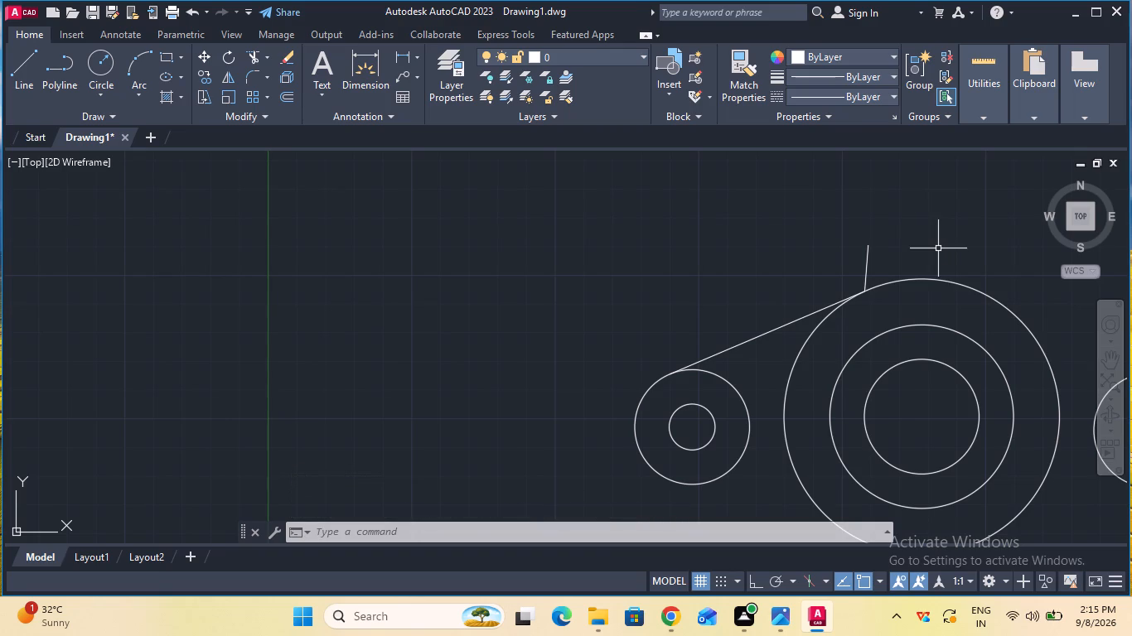
pyautogui.press('l')
pyautogui.press('Return')
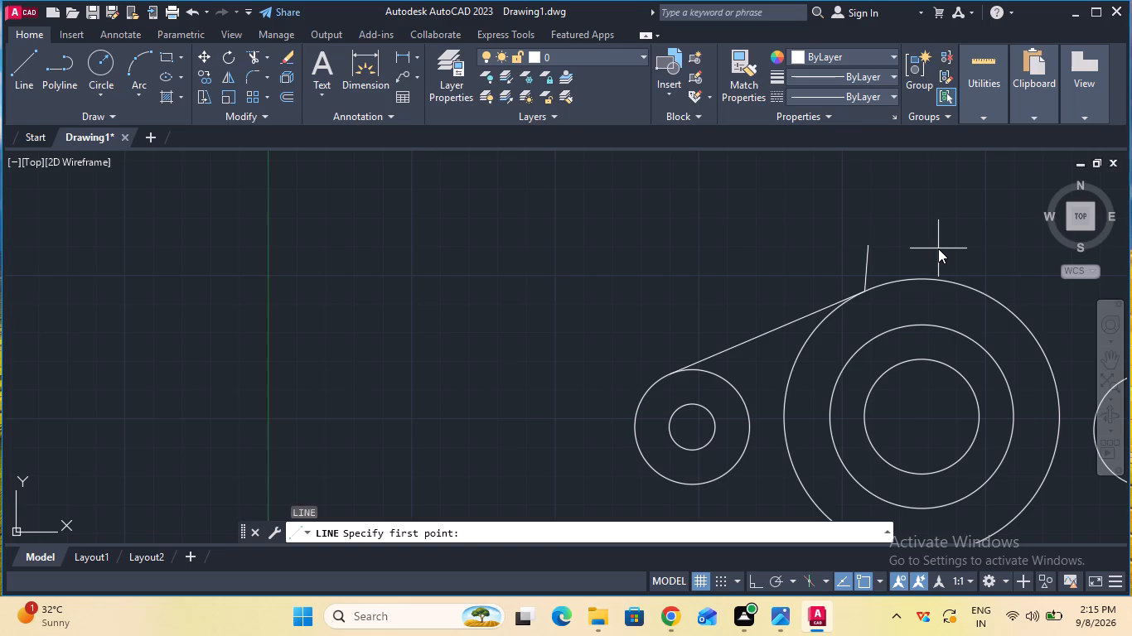
pyautogui.press('t')
pyautogui.write('an')
pyautogui.press('Return')
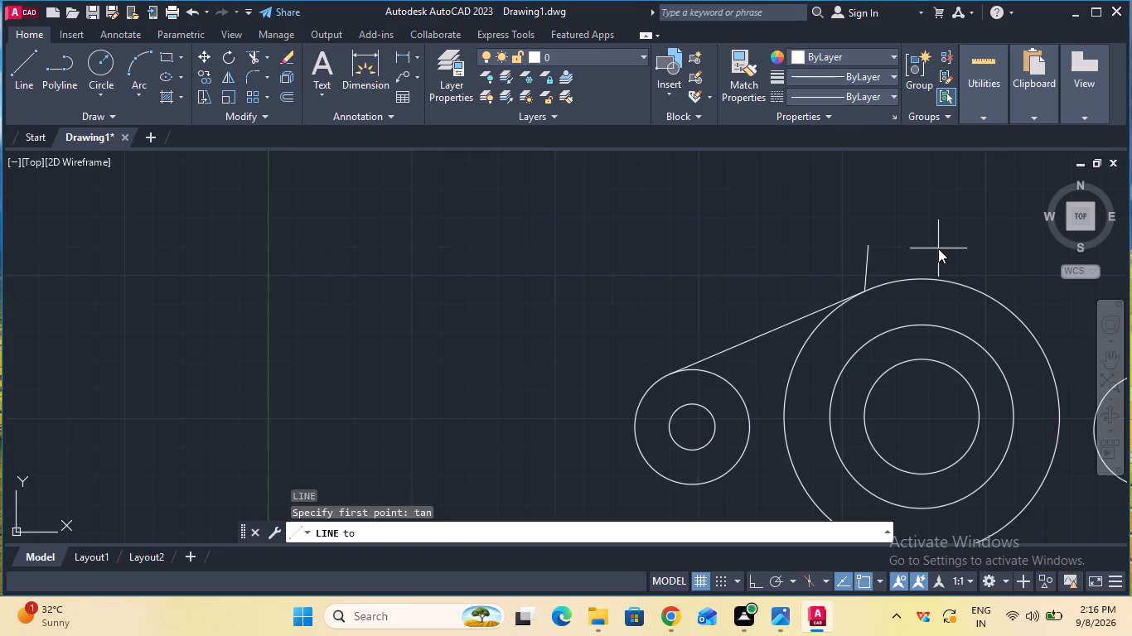
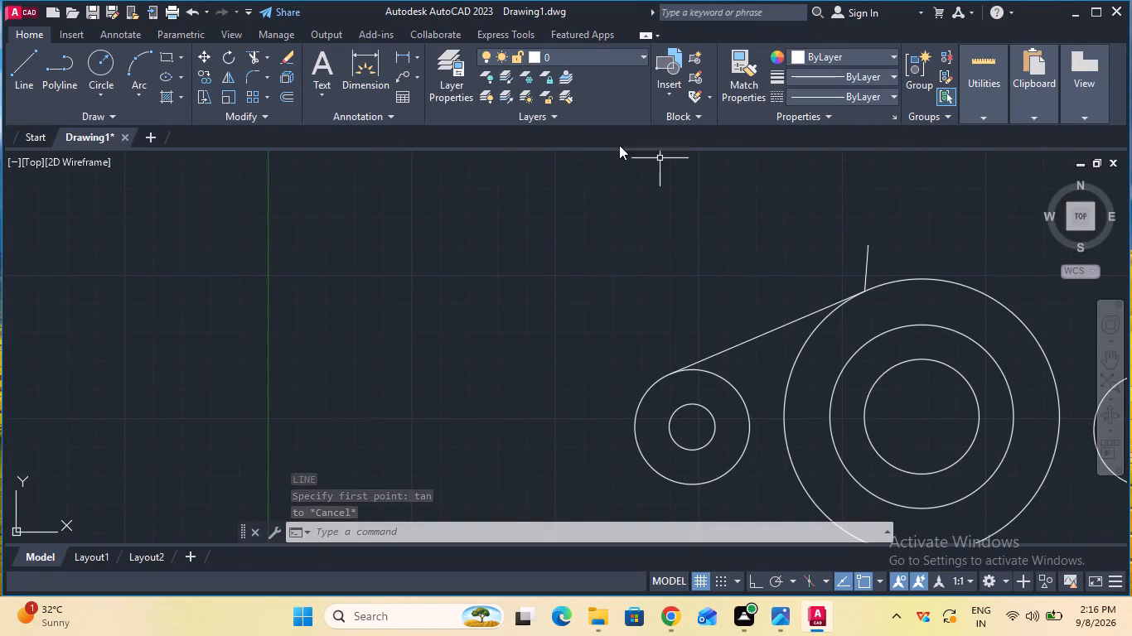
# Trim away the short stub line projecting above the radius 60 circle at its upper-left tangent point.
pyautogui.click(252, 58)
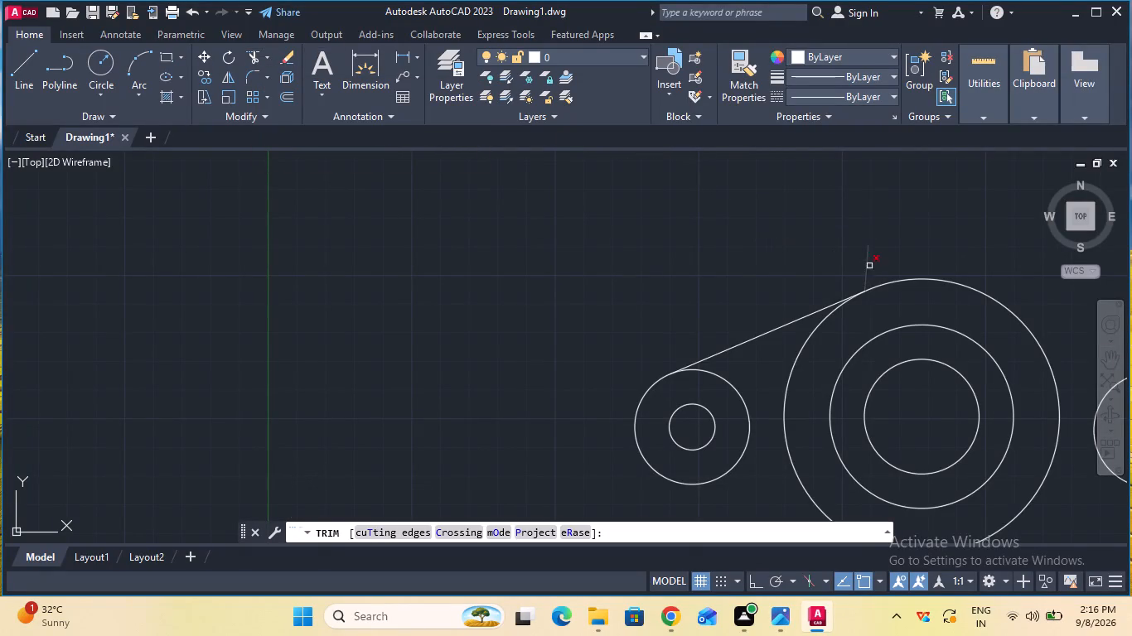
pyautogui.click(868, 268)
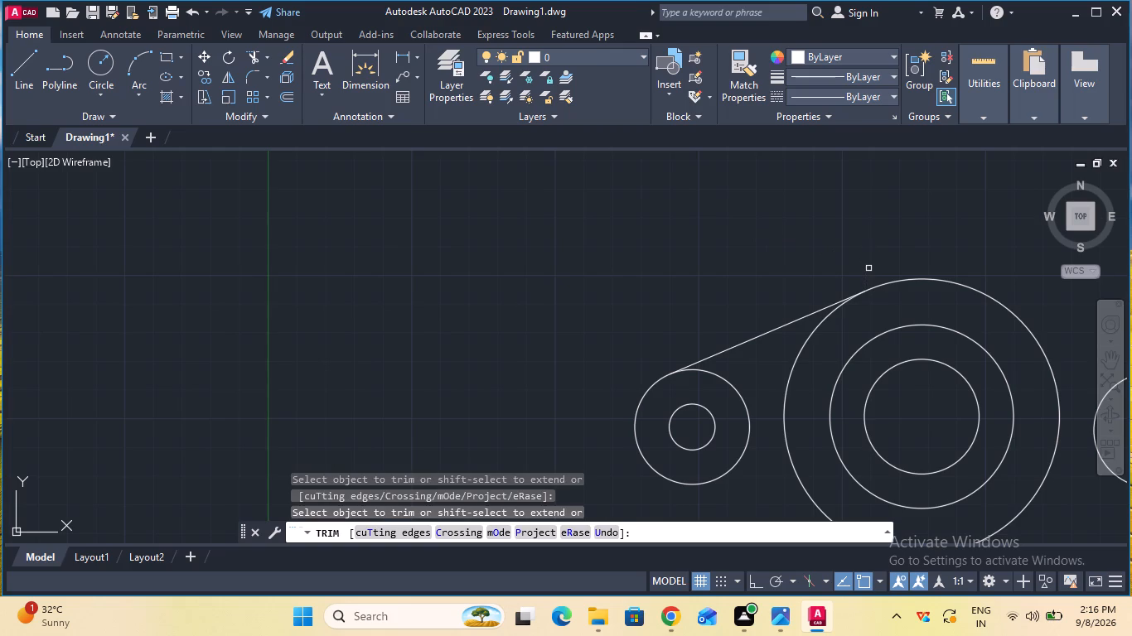
pyautogui.keyDown('ctrl'); pyautogui.scroll(-1, 868, 258); pyautogui.keyUp('ctrl')
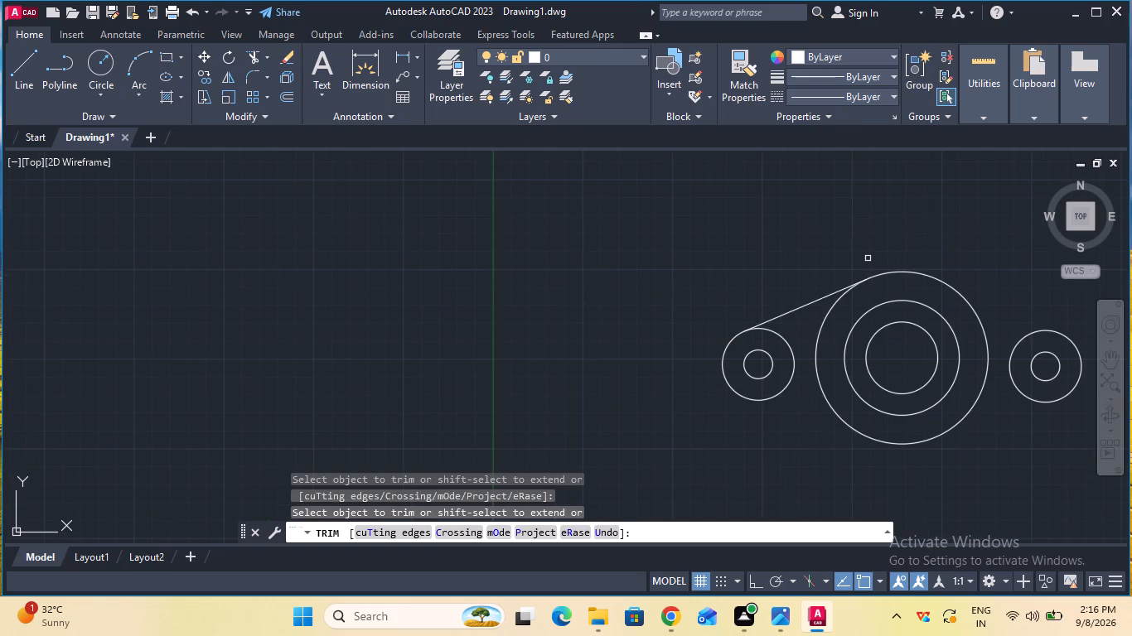
pyautogui.press('Escape')
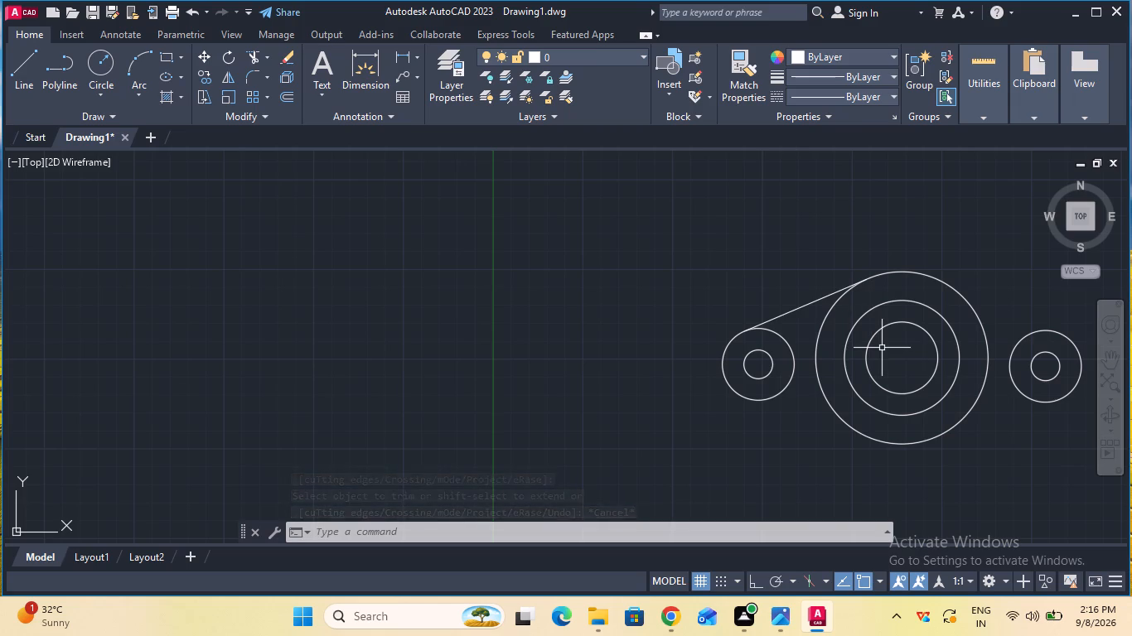
# Draw a line tangent to the upper sides of the radius 60 circle and the right radius 25 circle.
pyautogui.press('l')
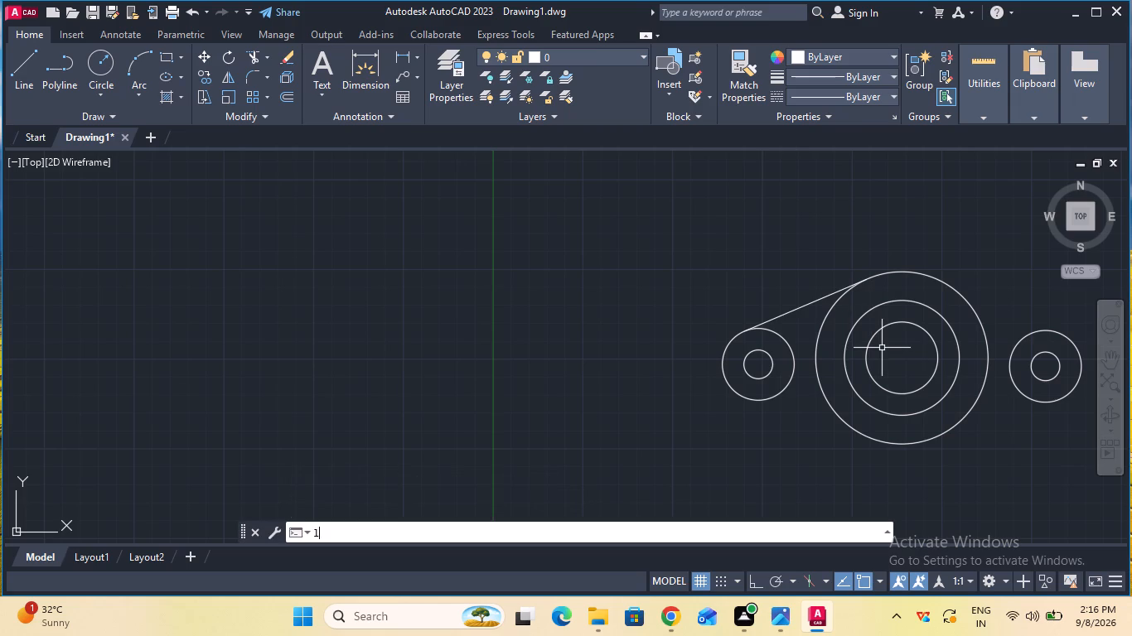
pyautogui.press('Return')
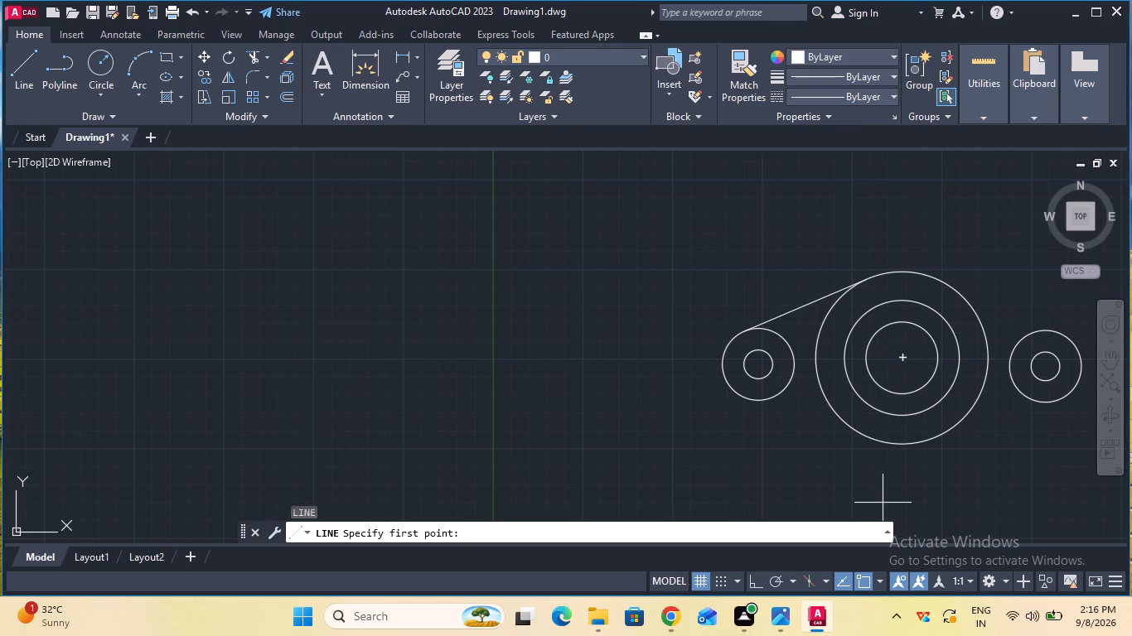
pyautogui.click(525, 532)
pyautogui.write('tan')
pyautogui.press('Return')
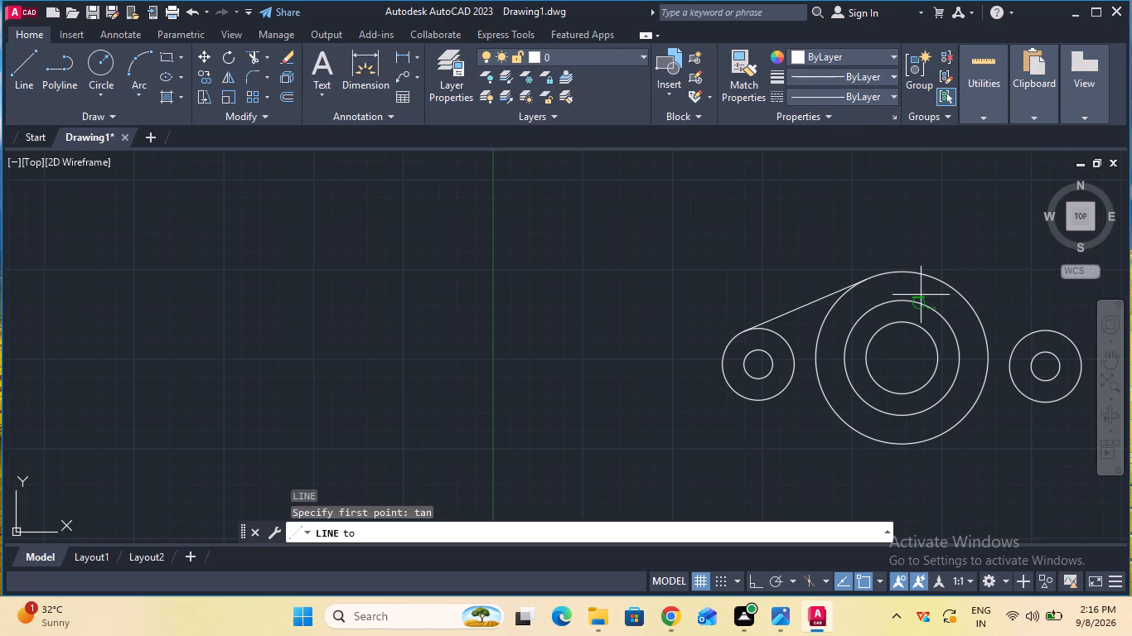
pyautogui.click(945, 270)
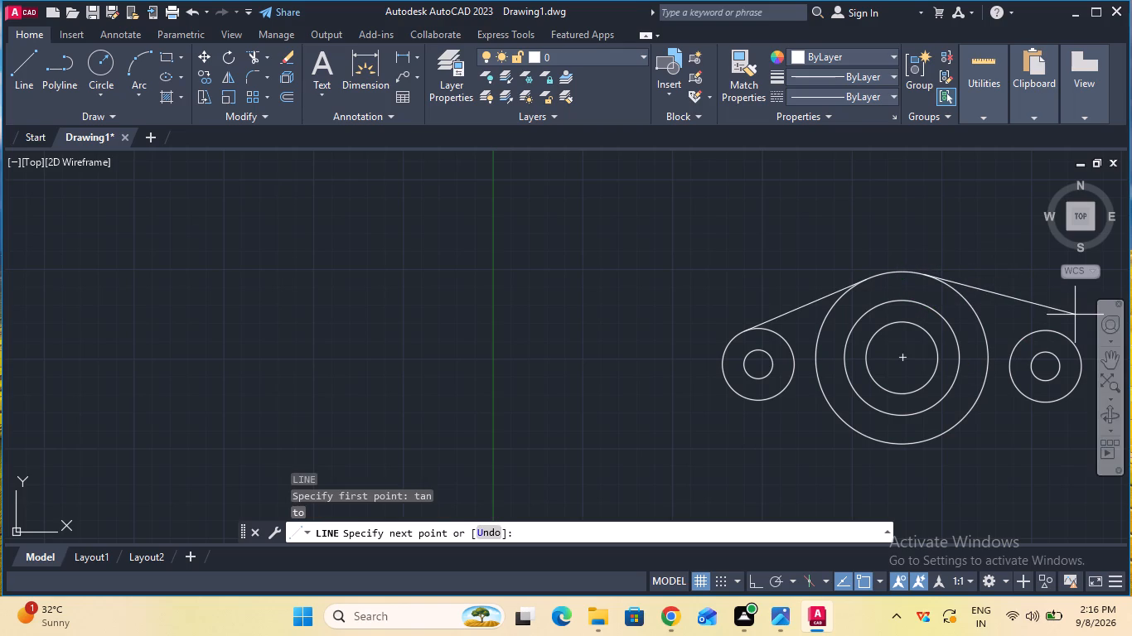
pyautogui.write('tan')
pyautogui.press('Return')
pyautogui.click(1056, 334)
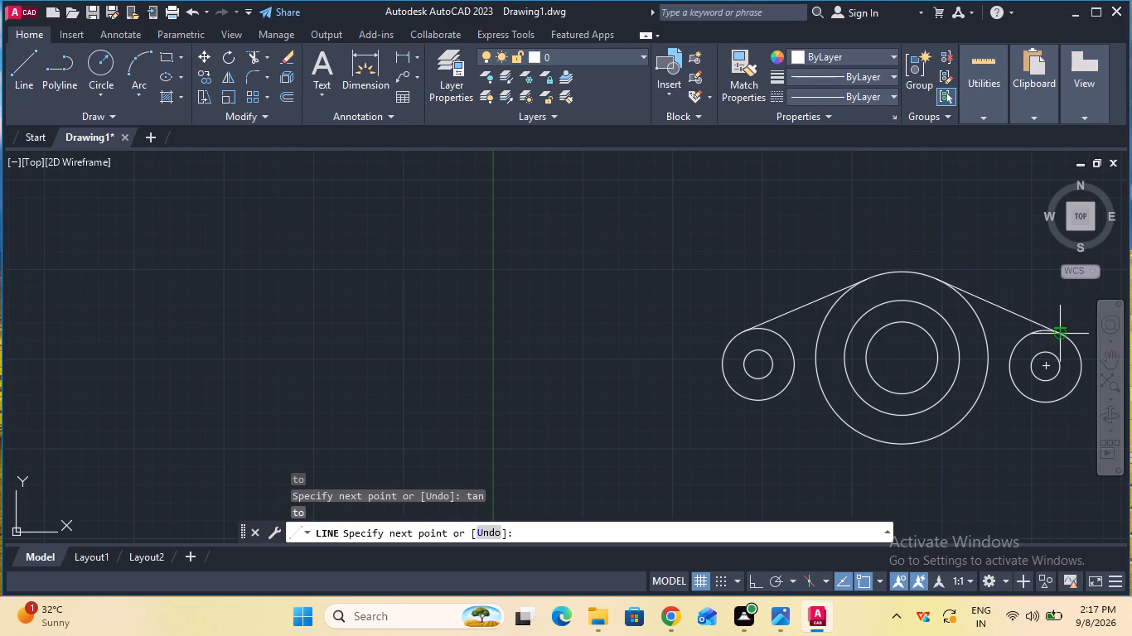
pyautogui.press('Escape')
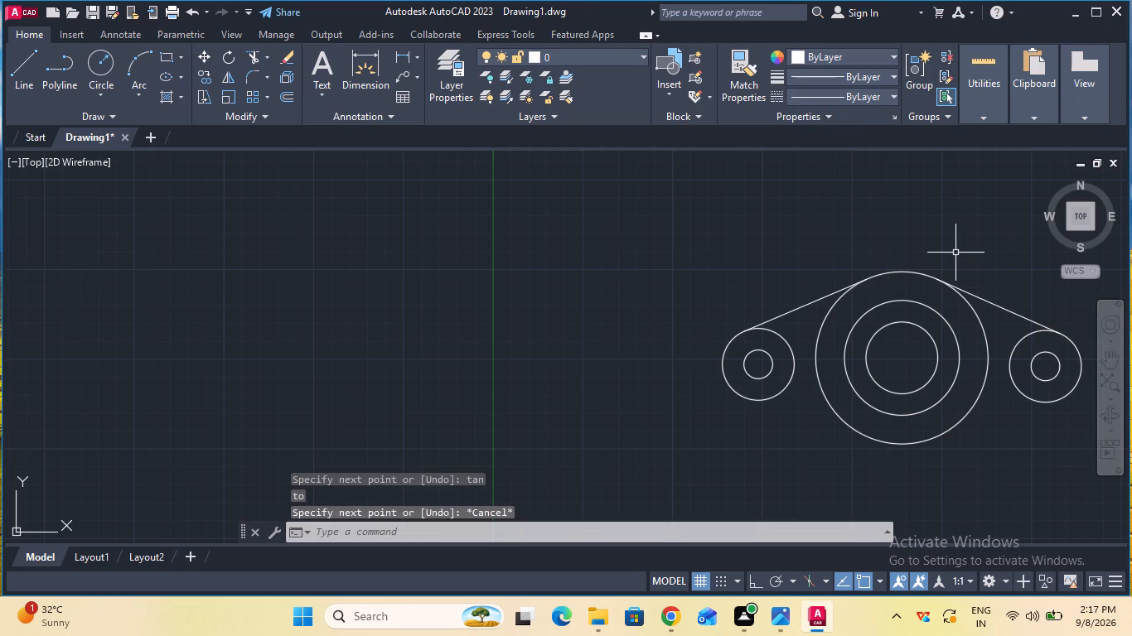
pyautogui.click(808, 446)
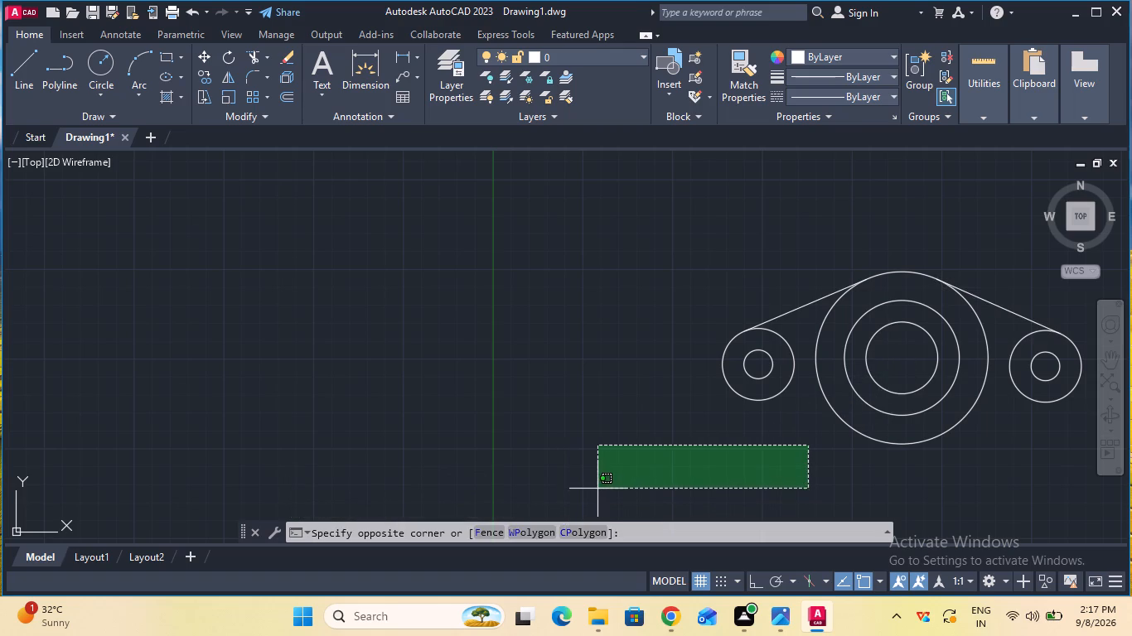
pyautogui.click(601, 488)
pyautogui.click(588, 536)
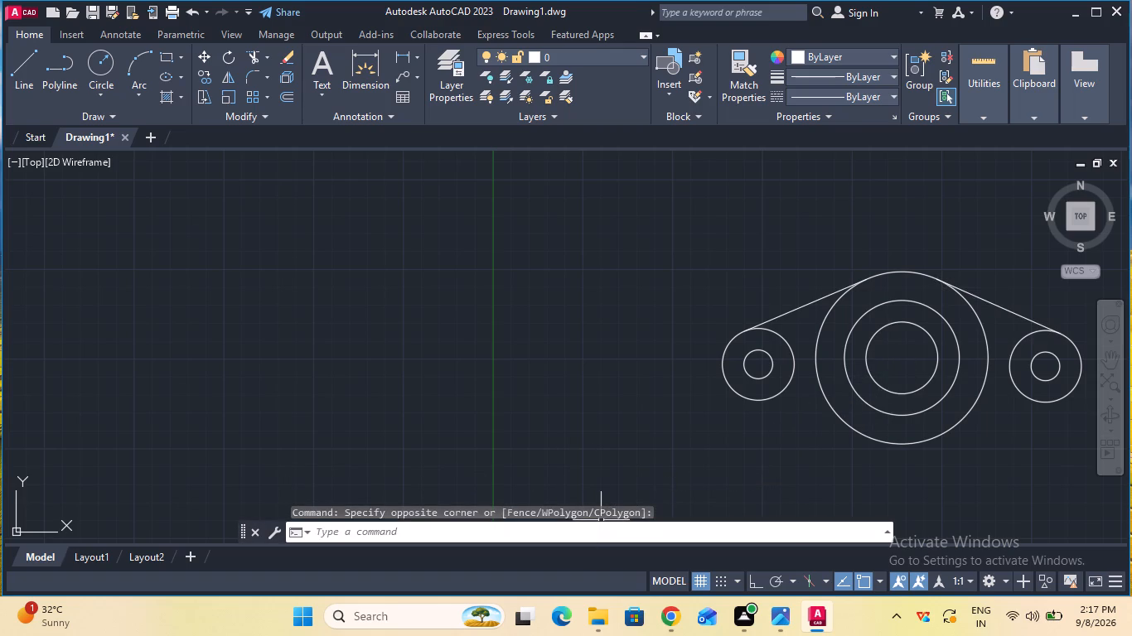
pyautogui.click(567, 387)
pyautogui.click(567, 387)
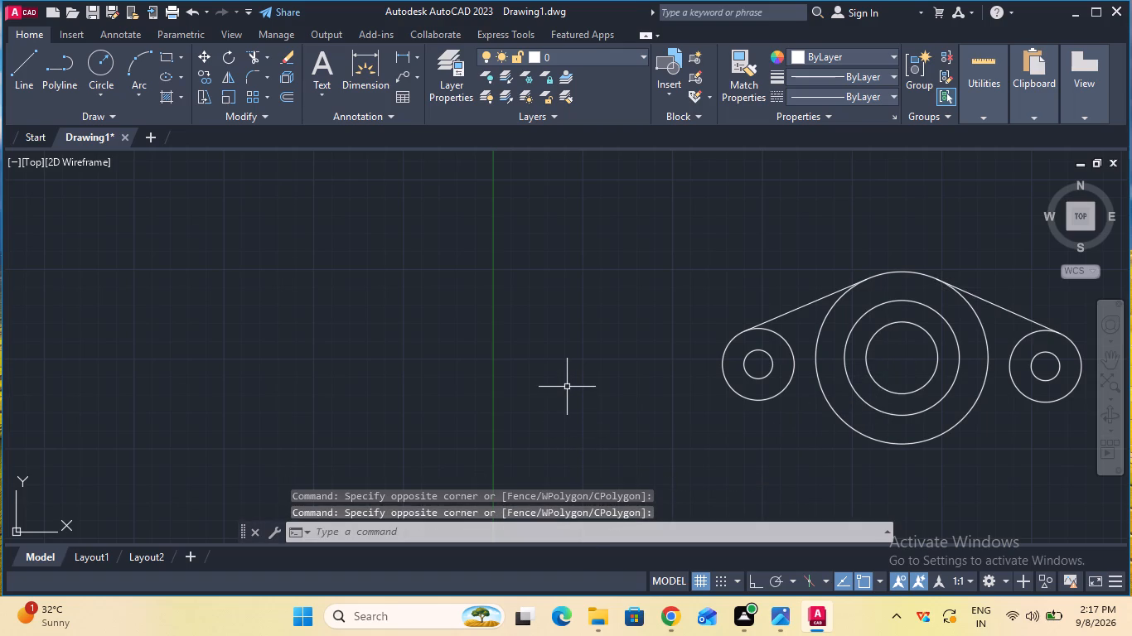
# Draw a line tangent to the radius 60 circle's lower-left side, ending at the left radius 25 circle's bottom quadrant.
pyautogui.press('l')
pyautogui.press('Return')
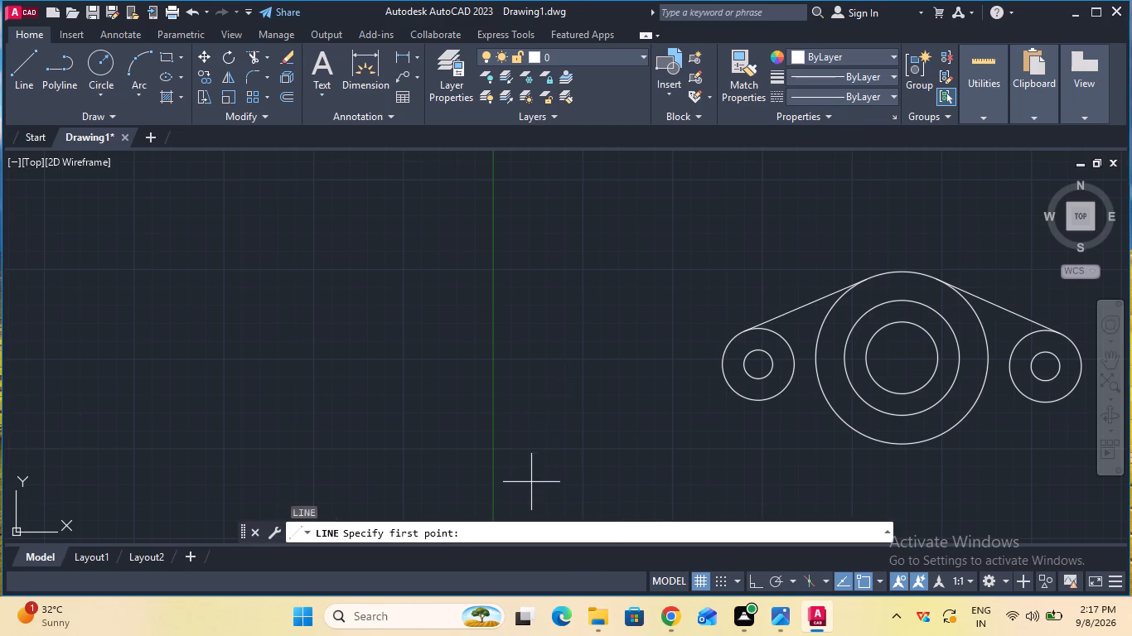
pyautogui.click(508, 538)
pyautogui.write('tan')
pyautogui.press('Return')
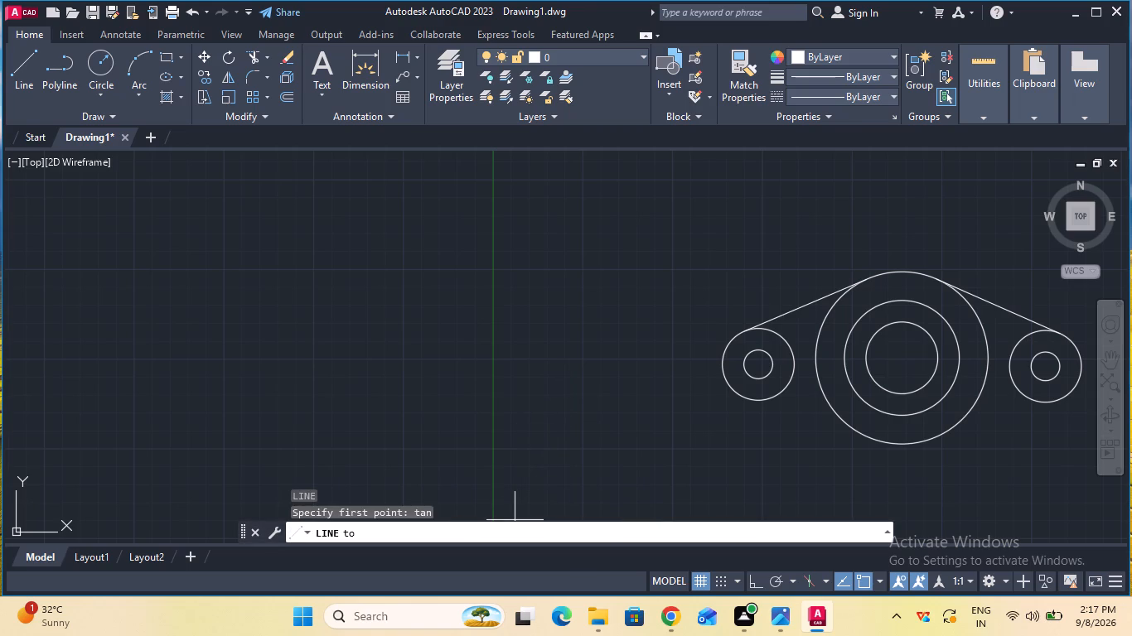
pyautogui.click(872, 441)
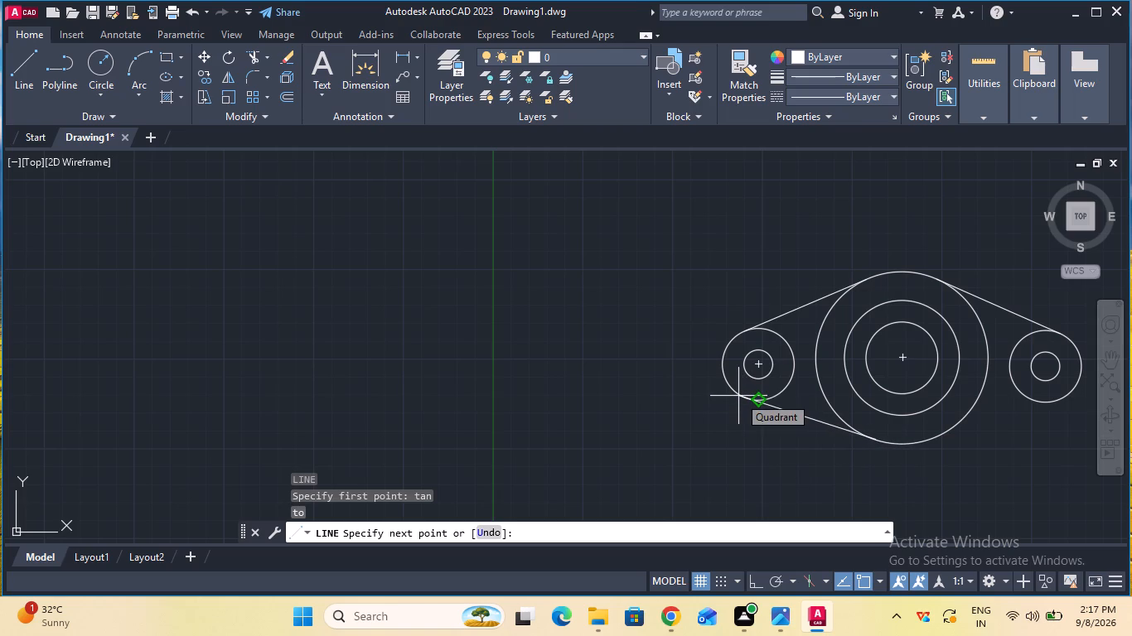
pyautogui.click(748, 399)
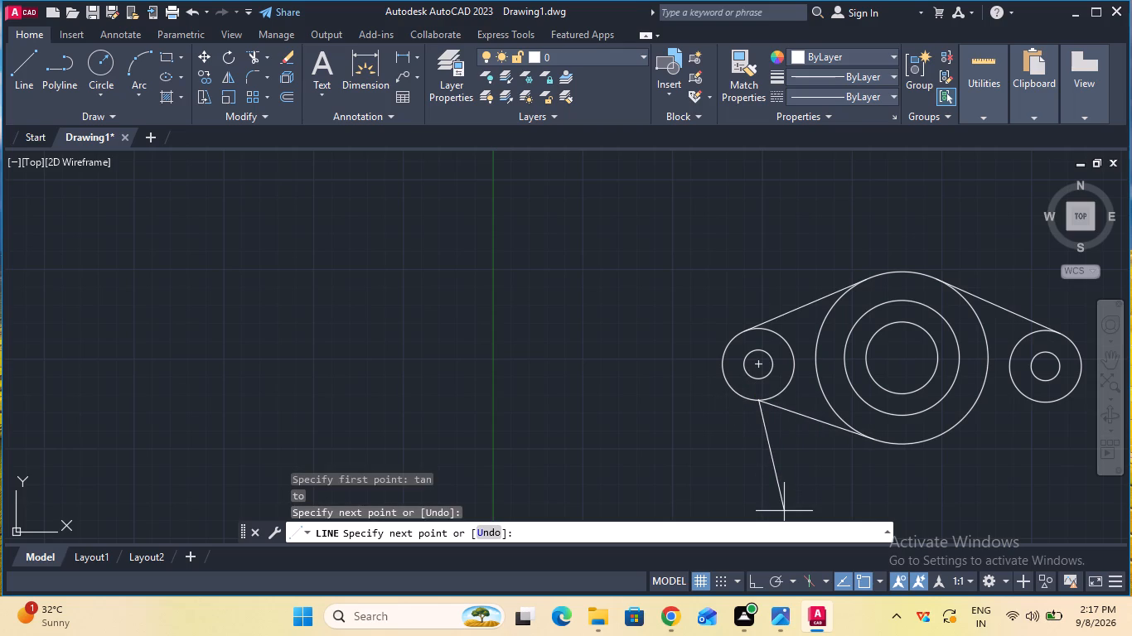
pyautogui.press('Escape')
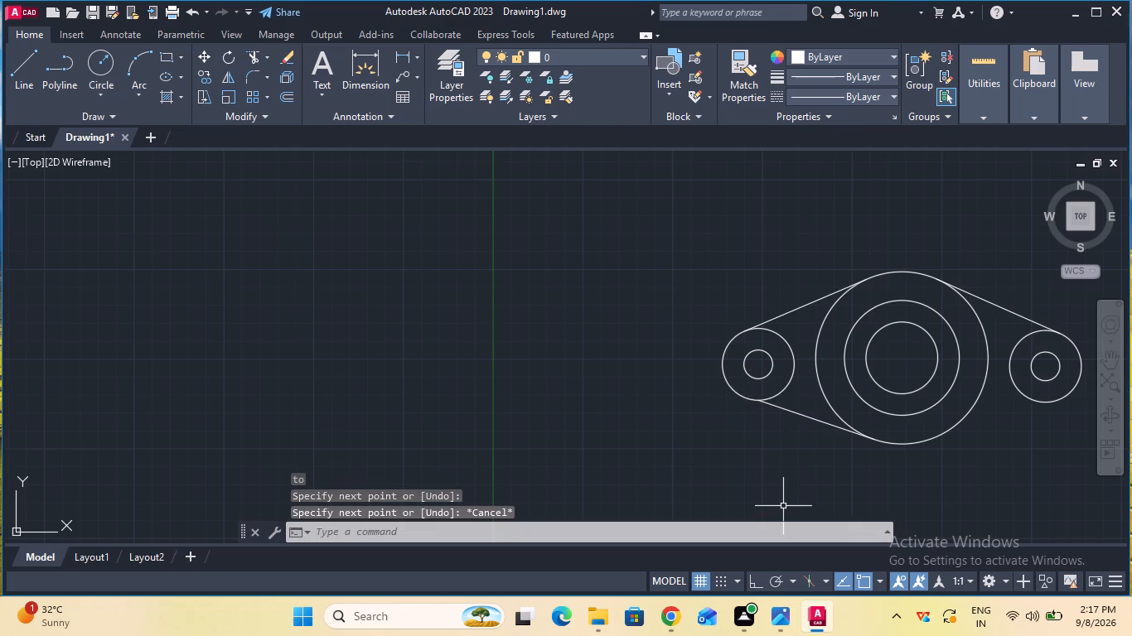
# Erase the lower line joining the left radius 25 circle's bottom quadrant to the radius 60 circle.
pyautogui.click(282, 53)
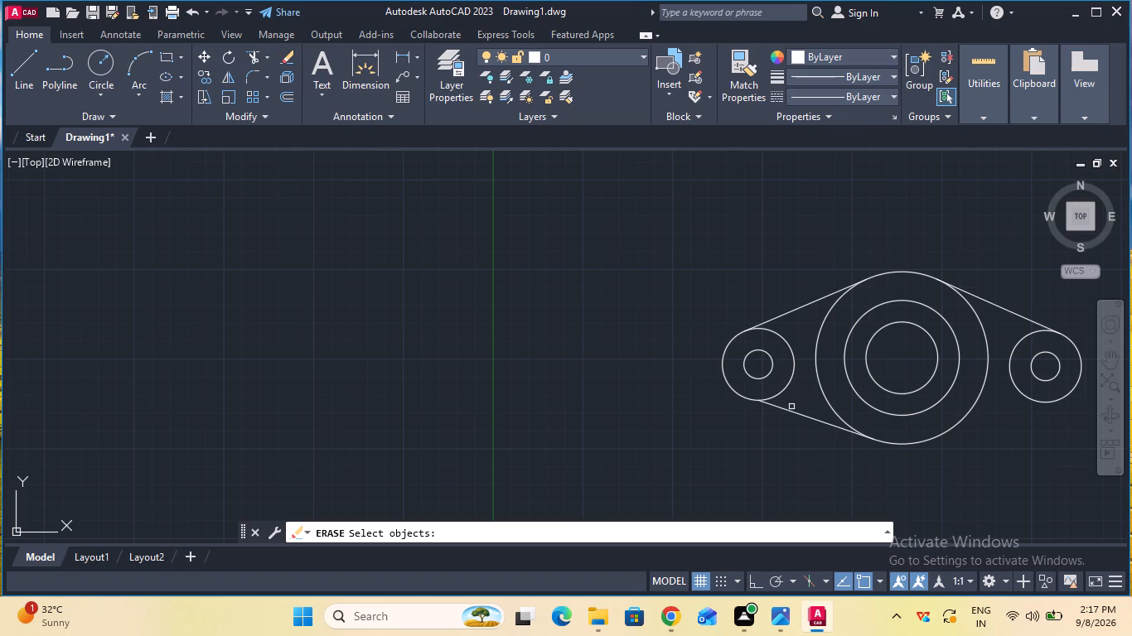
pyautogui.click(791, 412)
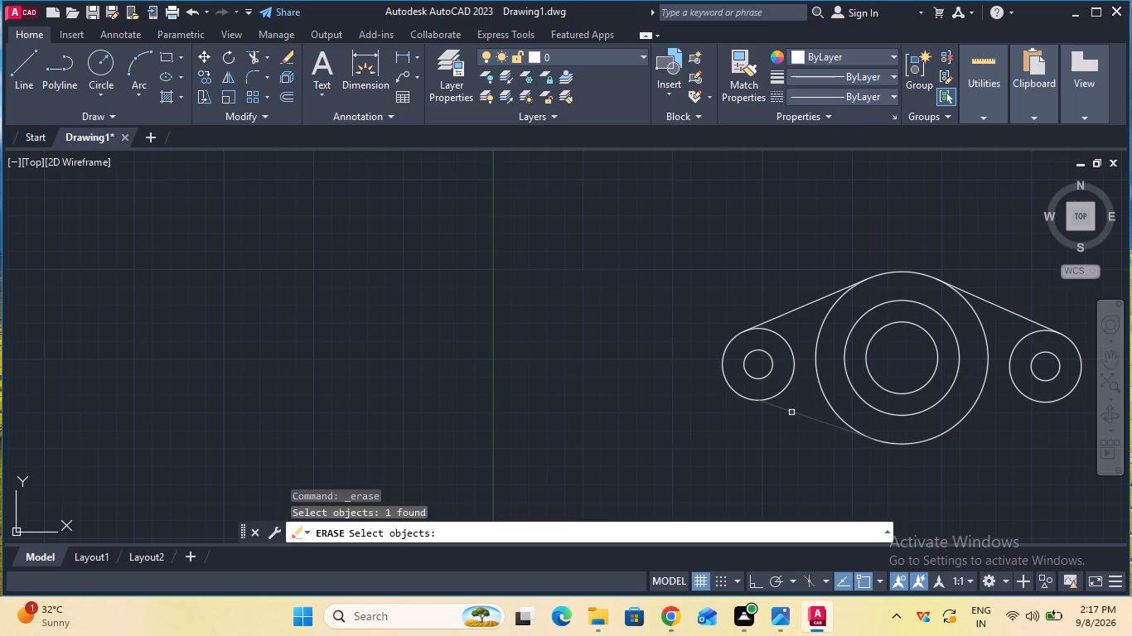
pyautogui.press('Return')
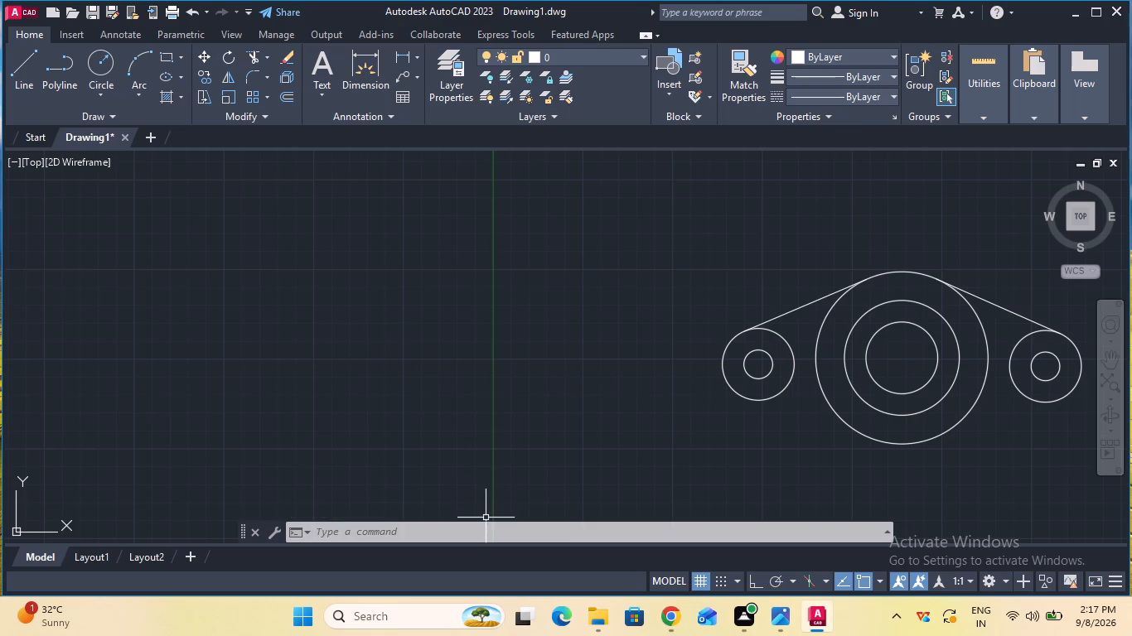
# Draw a line tangent to the lower sides of the left radius 25 circle and the radius 60 circle.
pyautogui.press('l')
pyautogui.press('Return')
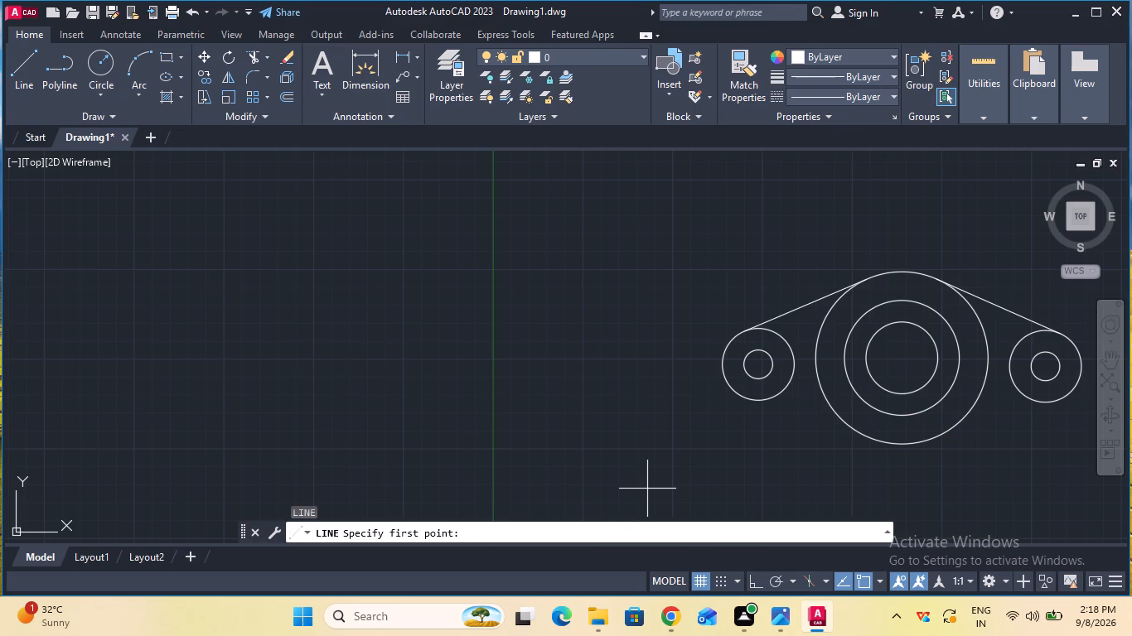
pyautogui.press('t')
pyautogui.write('an')
pyautogui.press('Return')
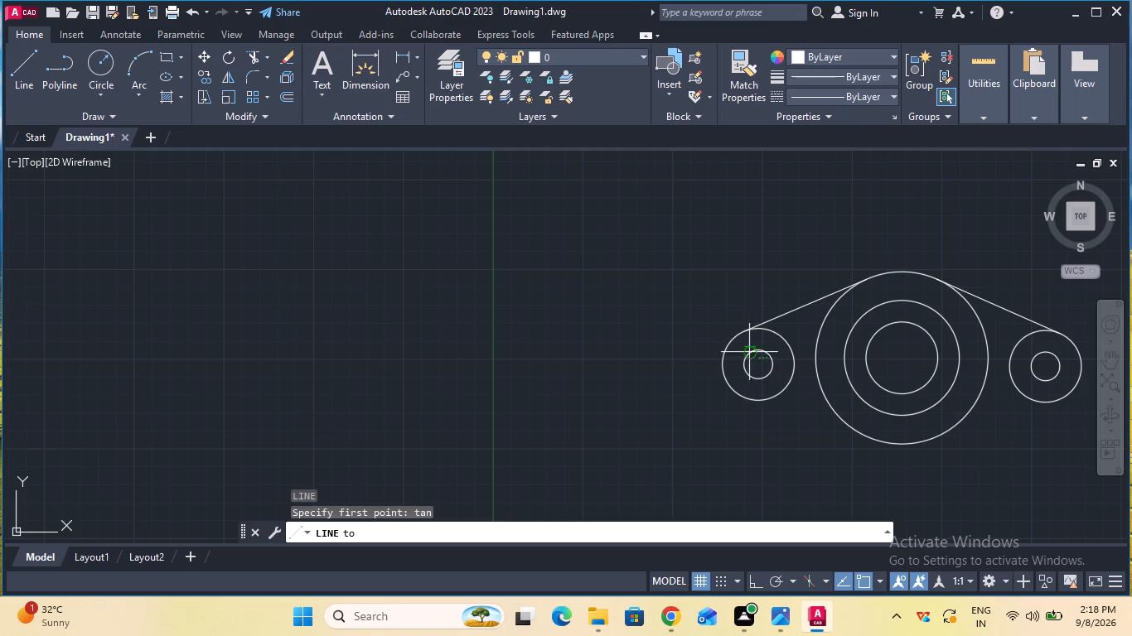
pyautogui.click(754, 402)
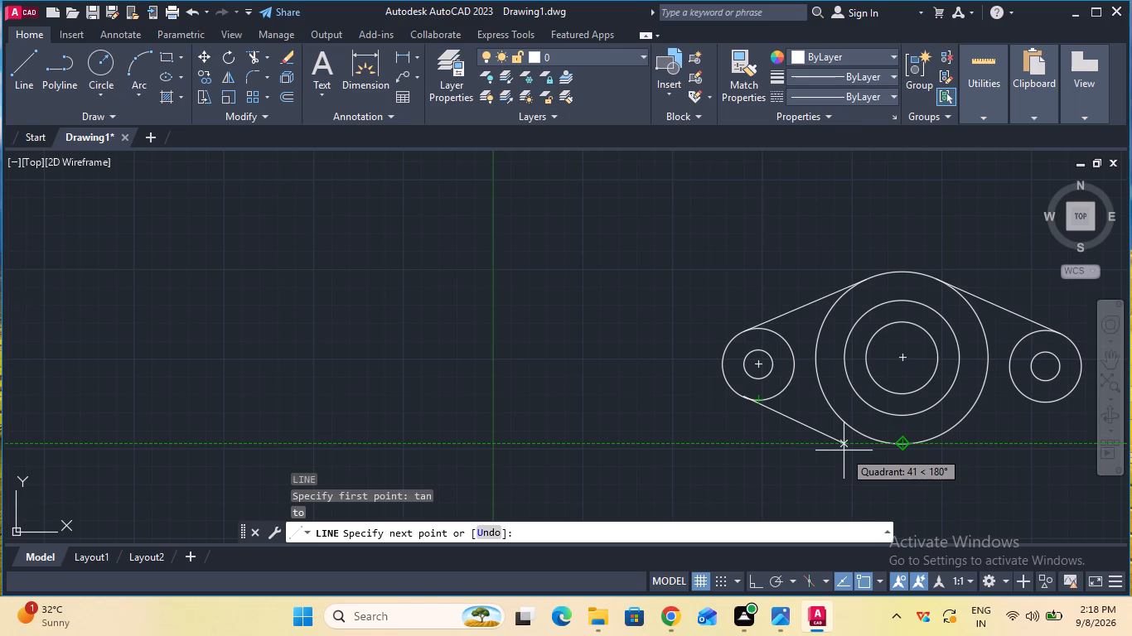
pyautogui.click(570, 538)
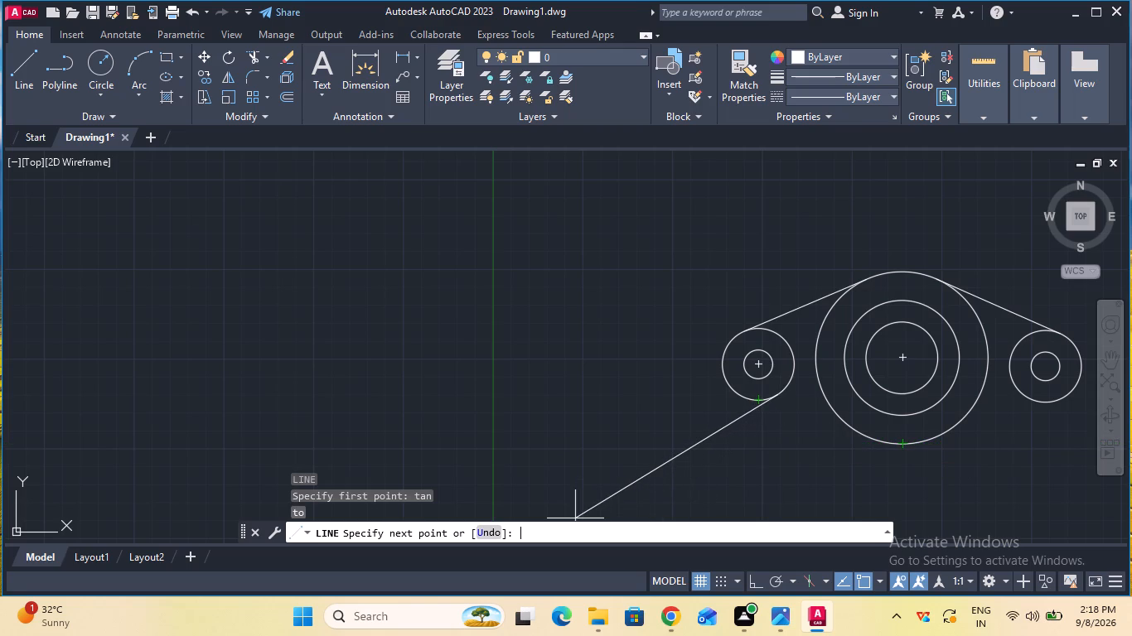
pyautogui.write('tan')
pyautogui.press('Return')
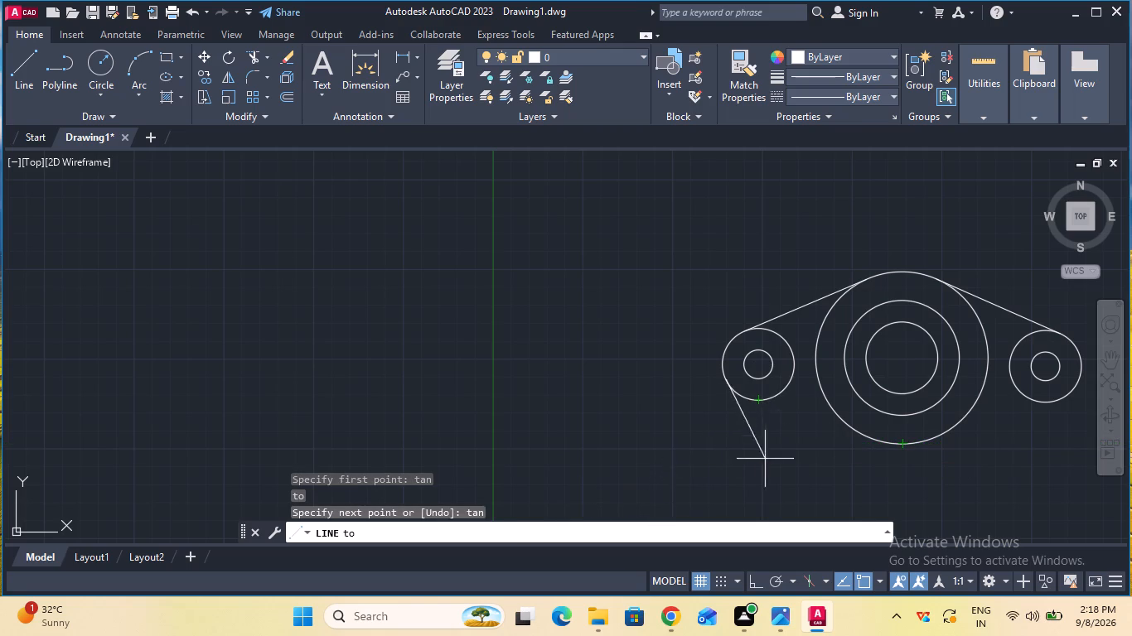
pyautogui.click(871, 440)
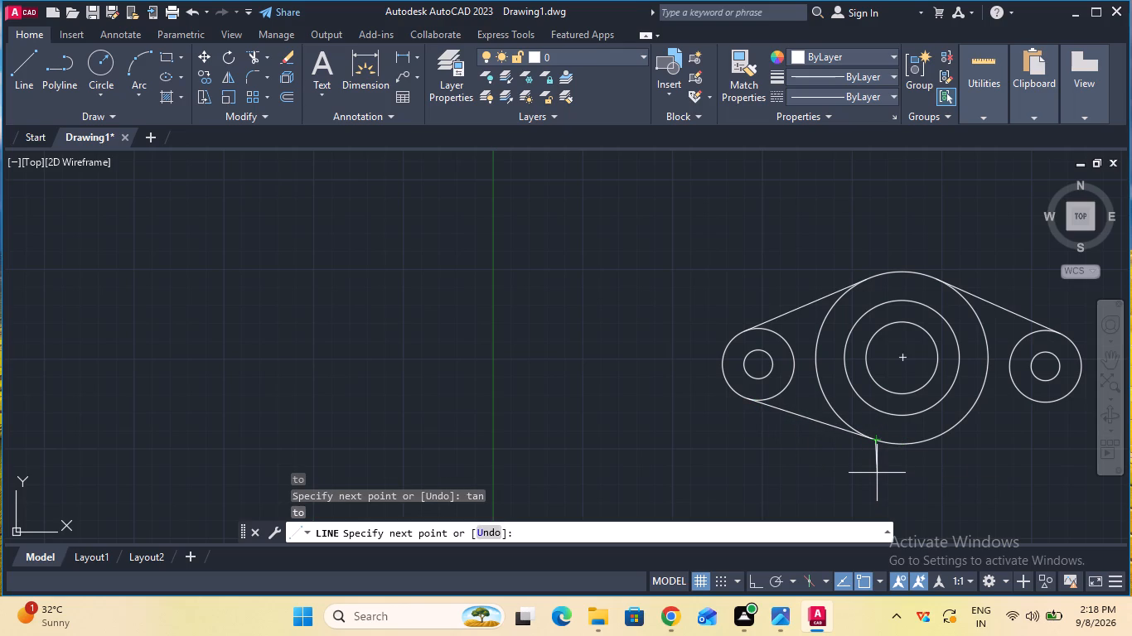
# Draw a line tangent to the lower sides of the radius 60 circle and the right radius 25 circle.
pyautogui.press('Escape')
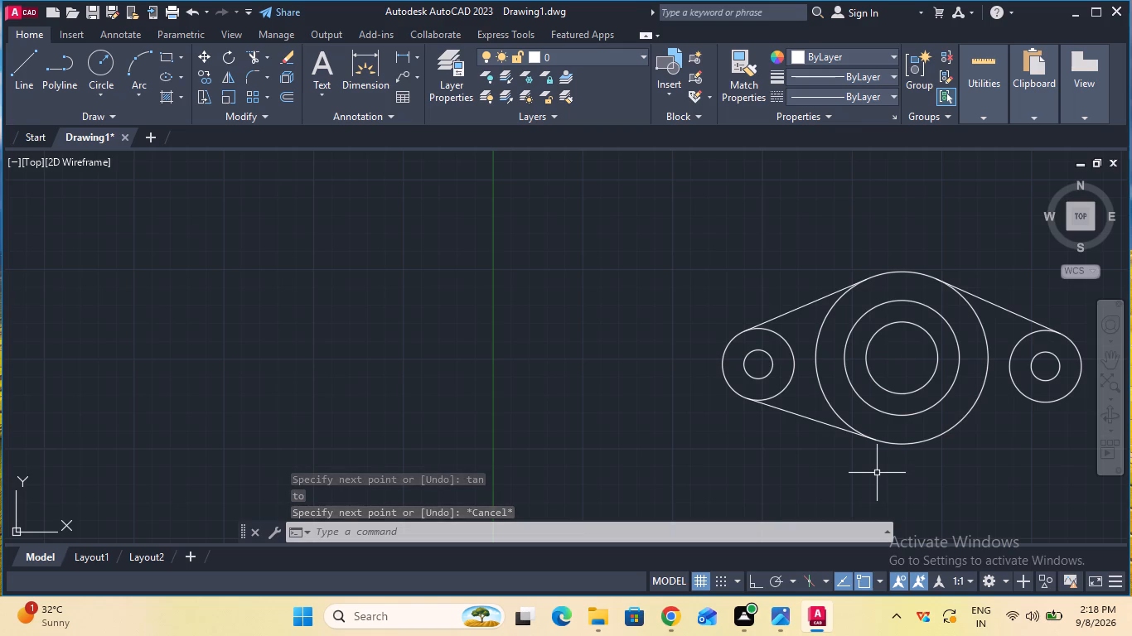
pyautogui.click(638, 527)
pyautogui.press('l')
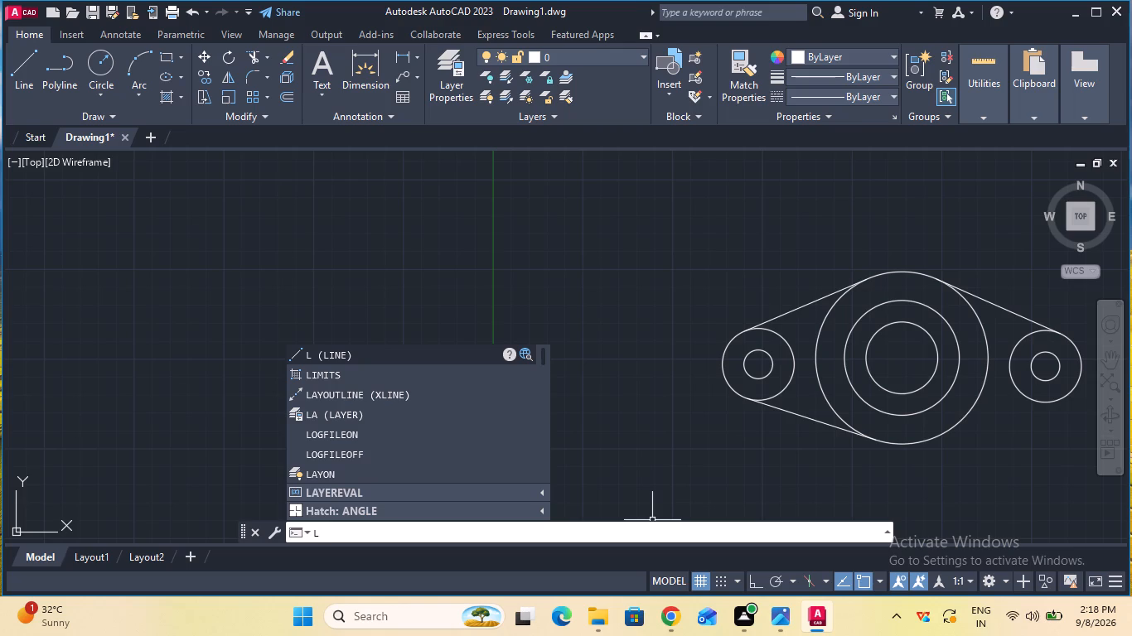
pyautogui.press('Return')
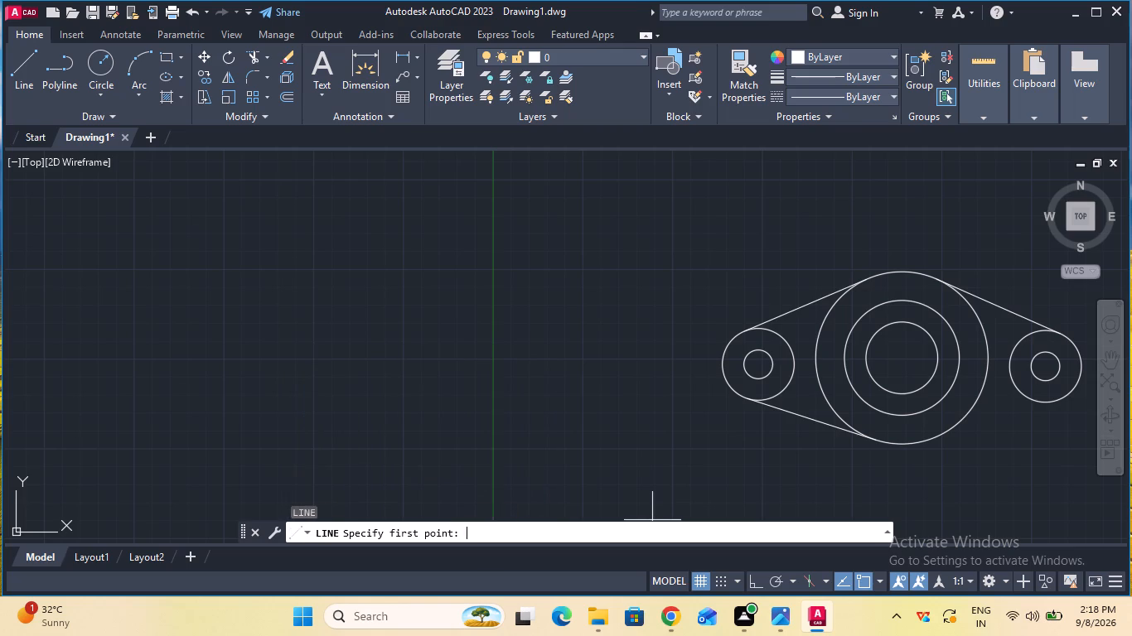
pyautogui.write('tan')
pyautogui.press('Return')
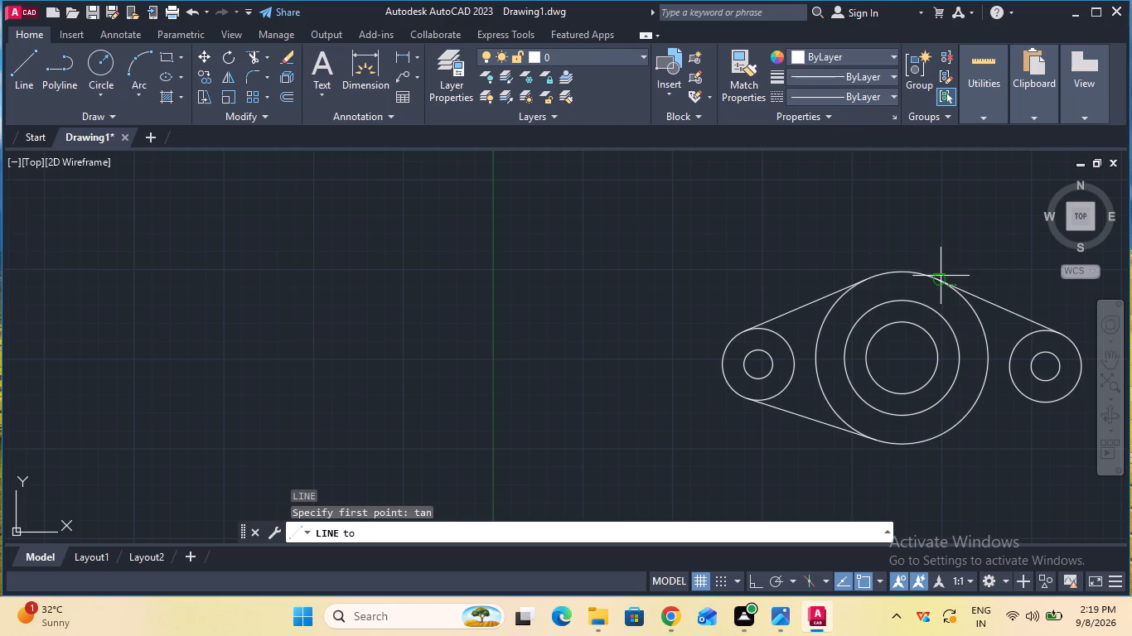
pyautogui.click(950, 431)
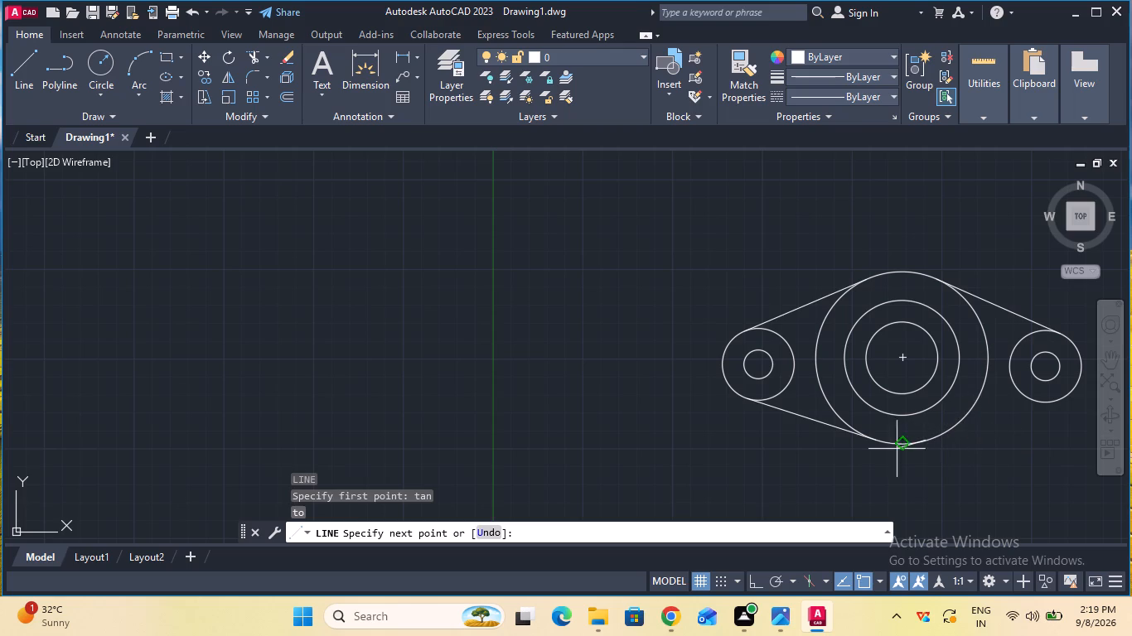
pyautogui.click(645, 527)
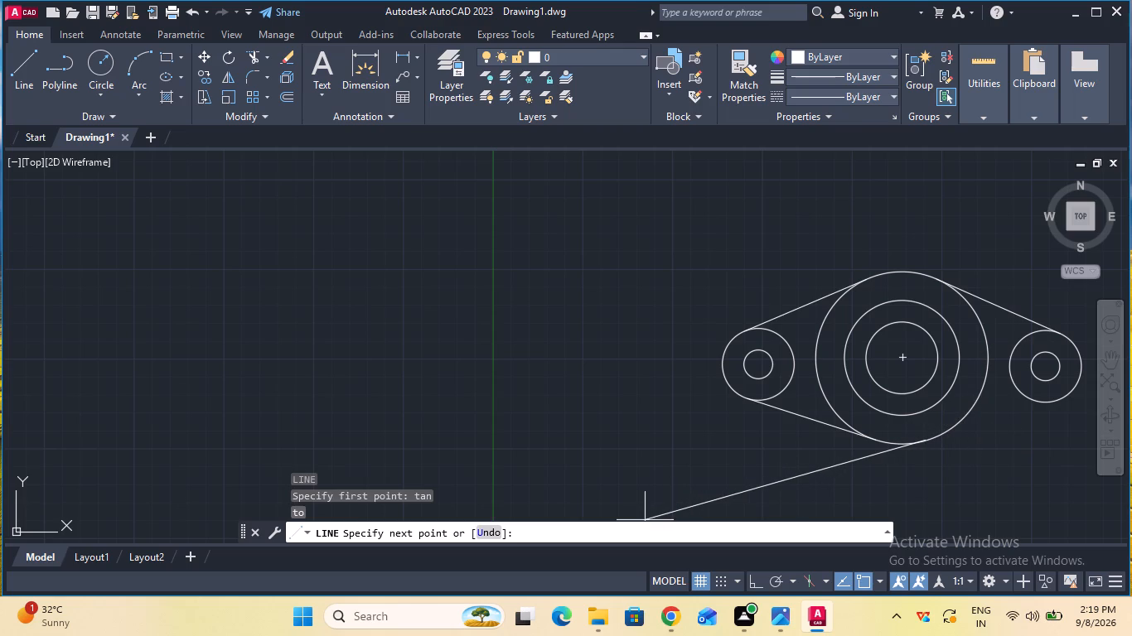
pyautogui.write('tan')
pyautogui.press('Return')
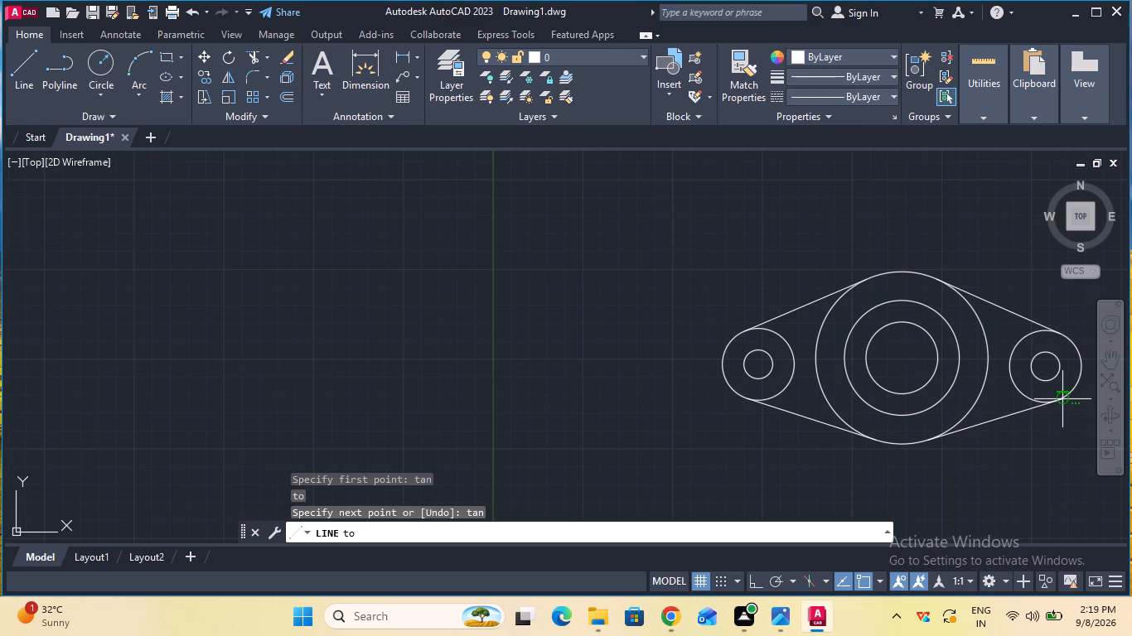
pyautogui.click(1062, 399)
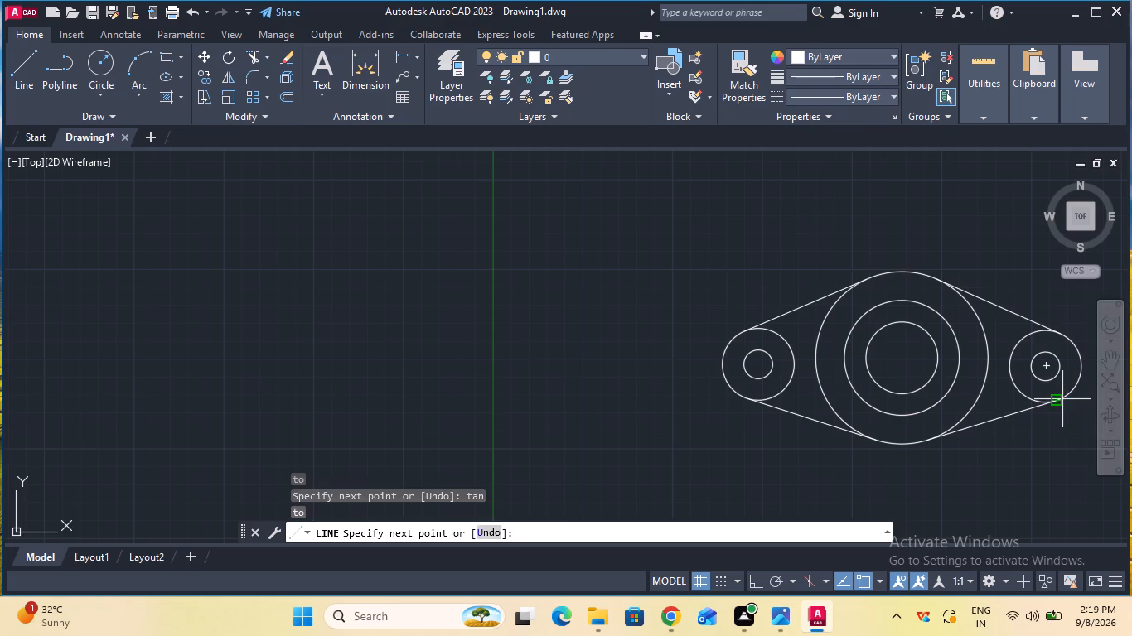
pyautogui.press('Escape')
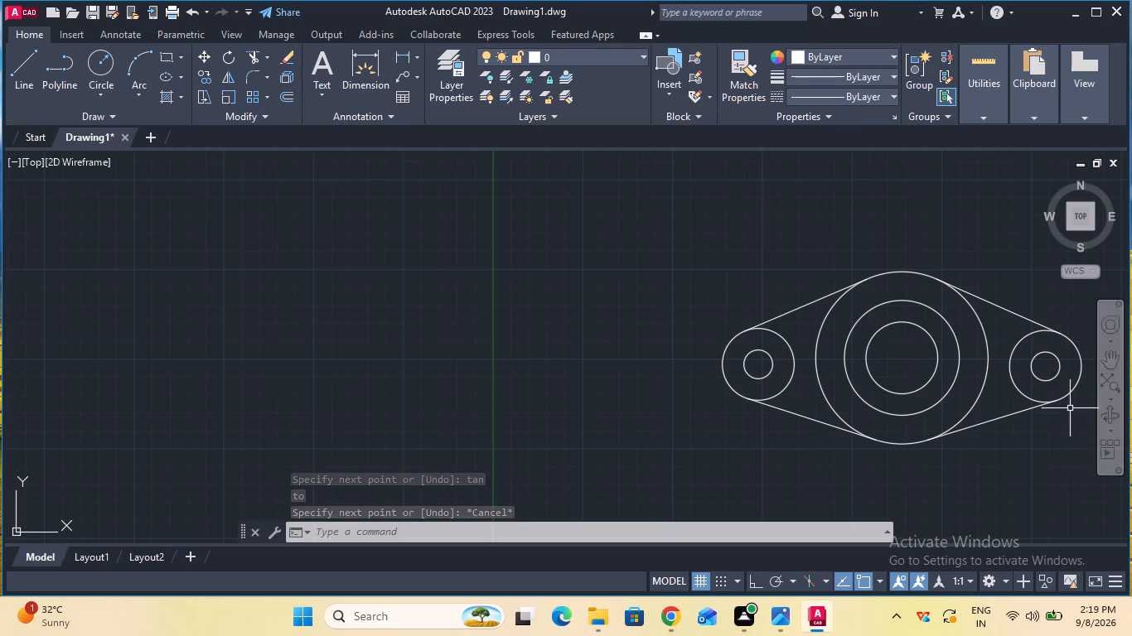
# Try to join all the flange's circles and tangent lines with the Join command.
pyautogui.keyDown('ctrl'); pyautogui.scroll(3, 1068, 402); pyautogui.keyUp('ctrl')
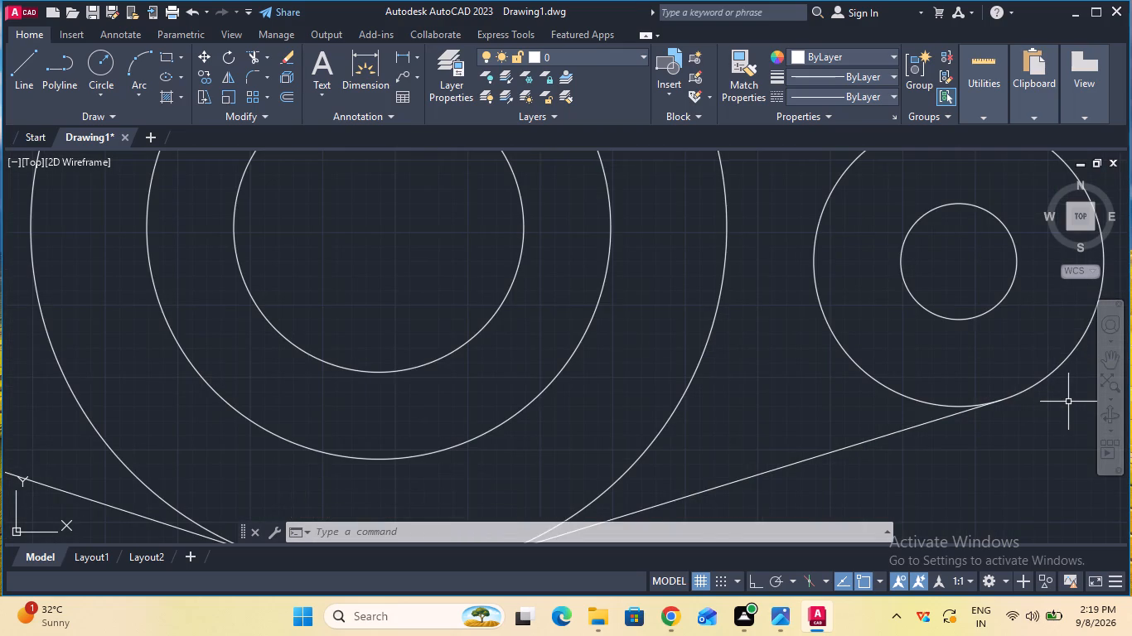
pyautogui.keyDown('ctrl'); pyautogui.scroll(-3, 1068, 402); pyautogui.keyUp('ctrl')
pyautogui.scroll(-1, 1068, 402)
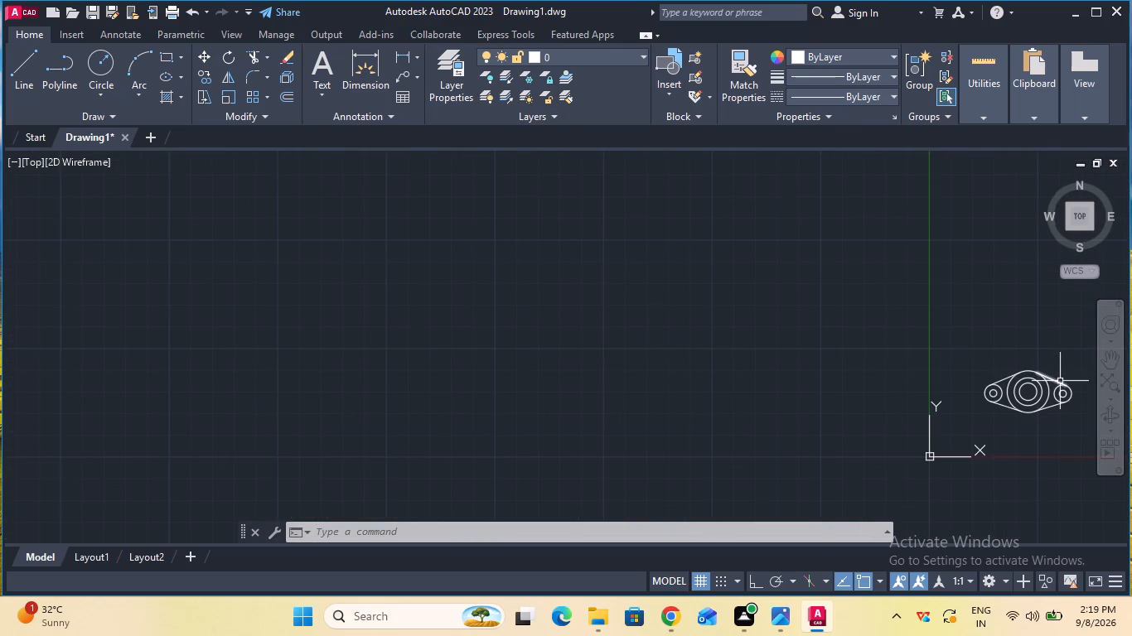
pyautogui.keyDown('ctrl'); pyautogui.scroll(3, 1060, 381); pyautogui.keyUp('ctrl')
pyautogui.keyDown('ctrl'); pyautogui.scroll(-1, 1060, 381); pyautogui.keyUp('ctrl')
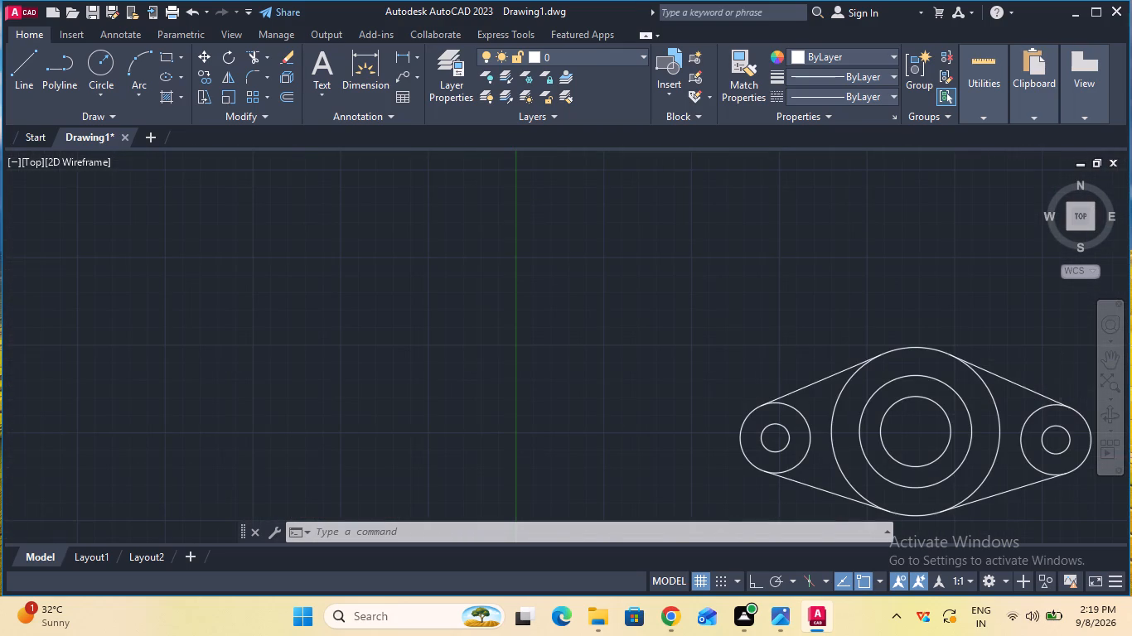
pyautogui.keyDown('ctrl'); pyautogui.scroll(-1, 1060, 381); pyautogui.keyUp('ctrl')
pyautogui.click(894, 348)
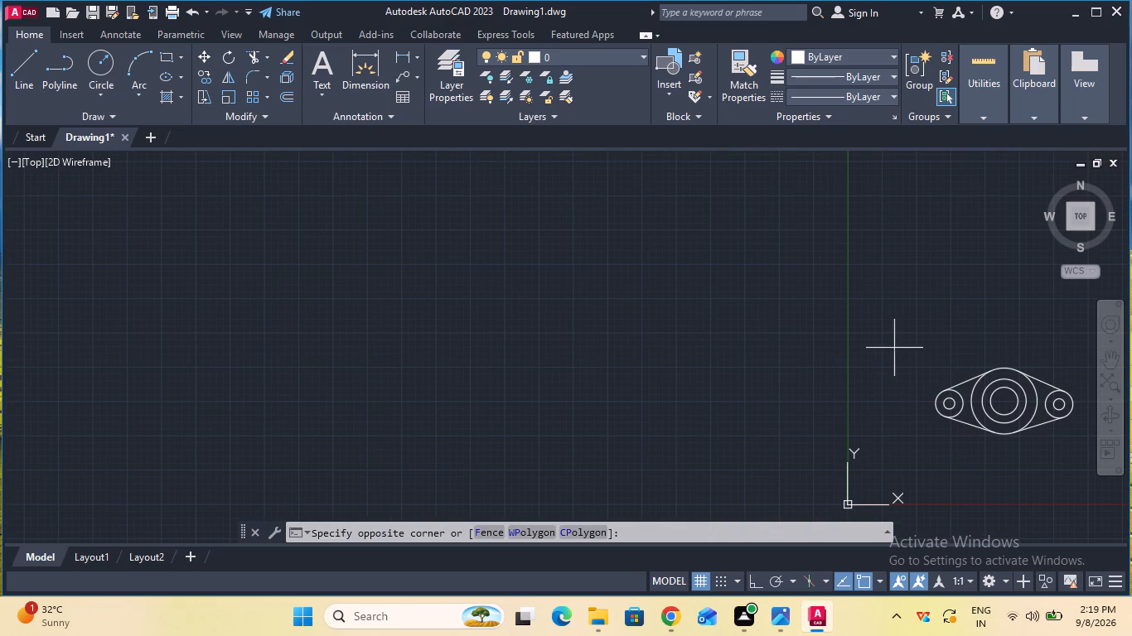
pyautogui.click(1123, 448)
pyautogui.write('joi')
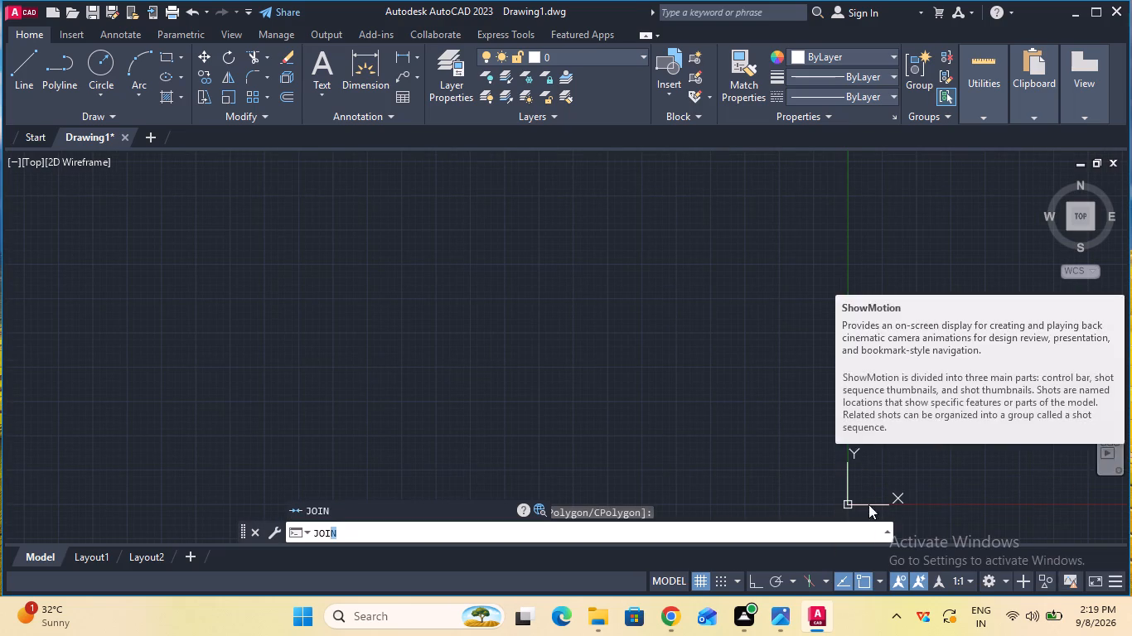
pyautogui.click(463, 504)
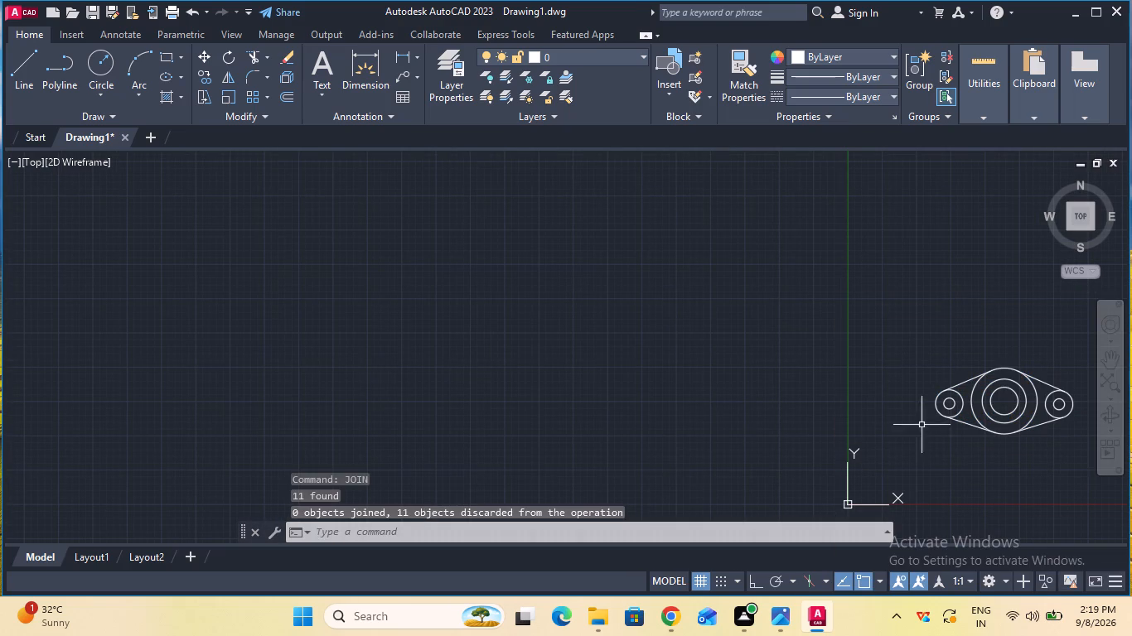
# Trim the inner arcs of both radius 25 circles and the radius 60 circle's two side arcs between the tangent lines.
pyautogui.keyDown('ctrl'); pyautogui.scroll(1, 1022, 442); pyautogui.keyUp('ctrl')
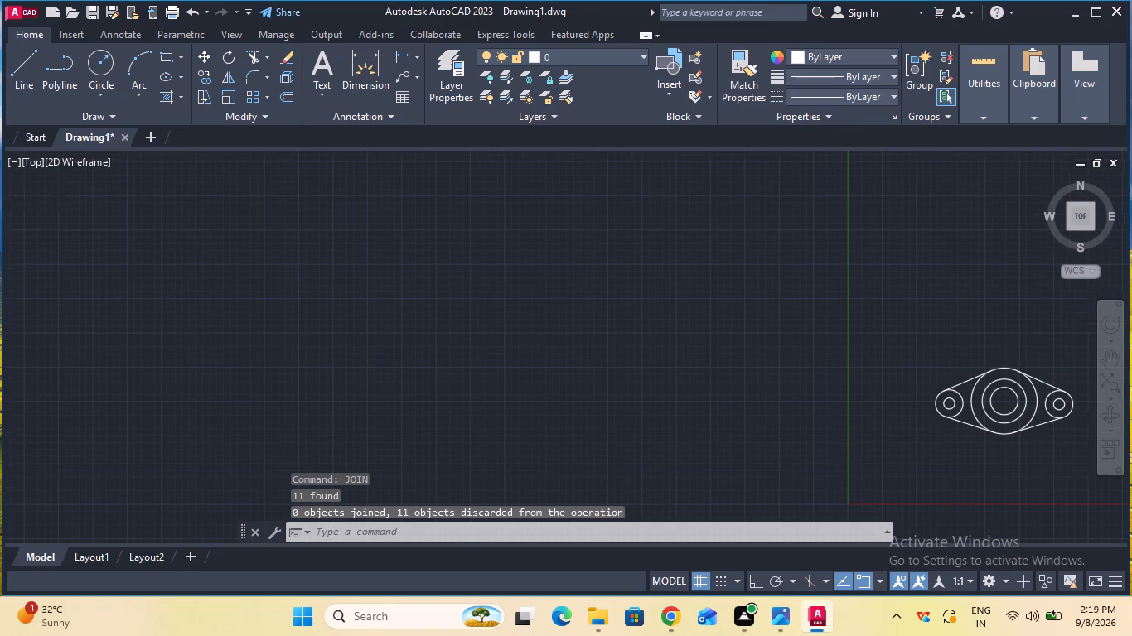
pyautogui.click(1112, 369)
pyautogui.moveTo(1024, 439); pyautogui.dragTo(960, 453)
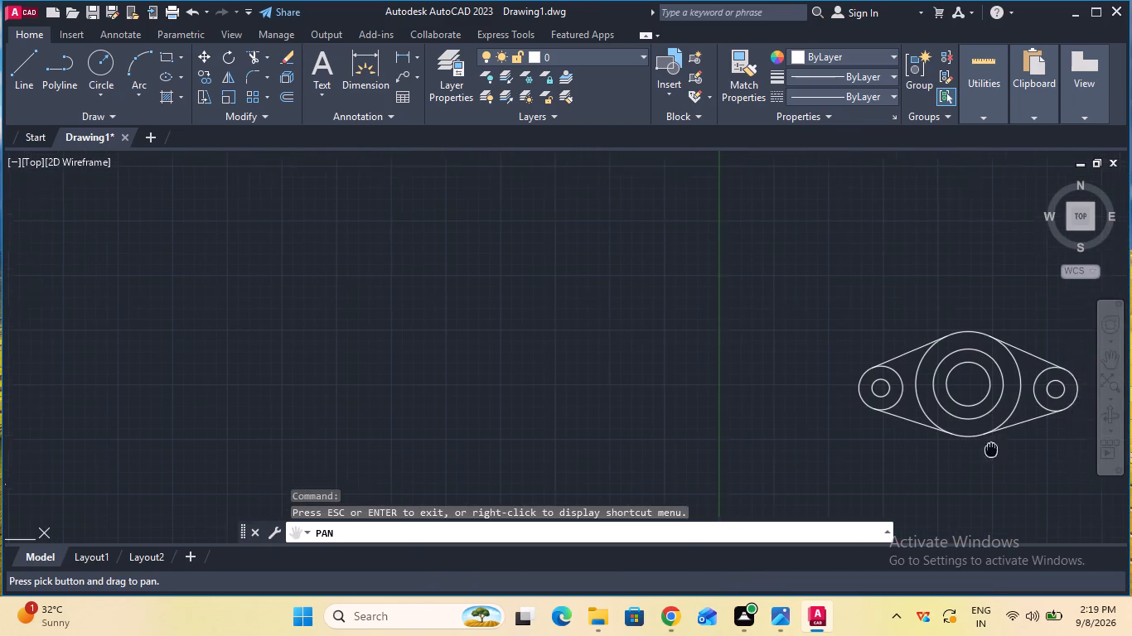
pyautogui.moveTo(960, 453); pyautogui.dragTo(803, 466)
pyautogui.keyDown('ctrl'); pyautogui.scroll(1, 803, 466); pyautogui.keyUp('ctrl')
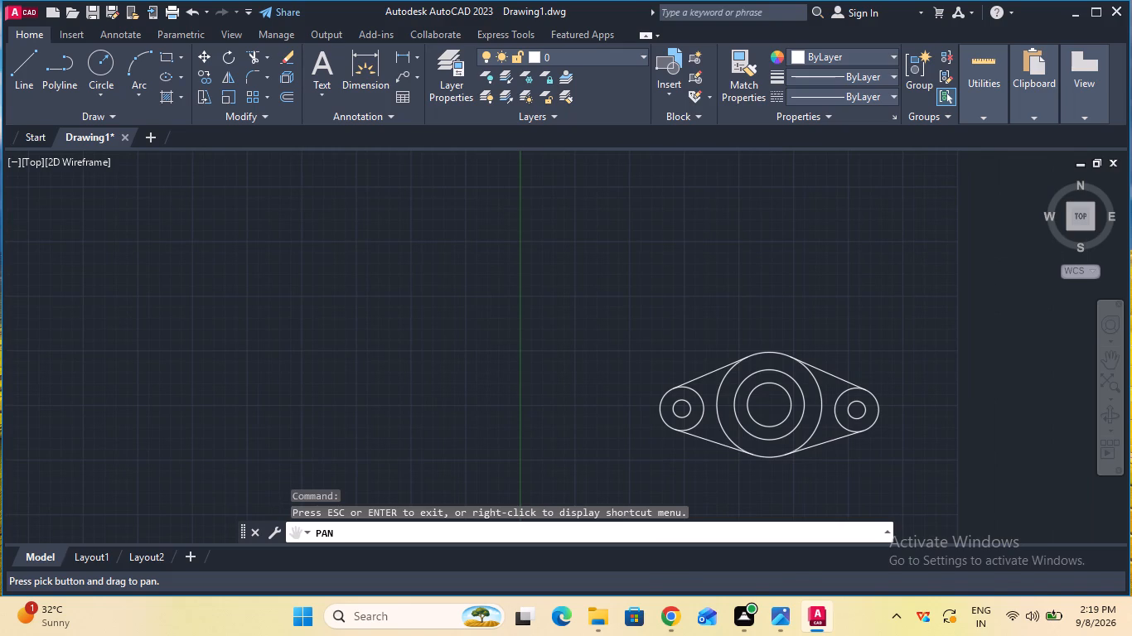
pyautogui.press('Escape')
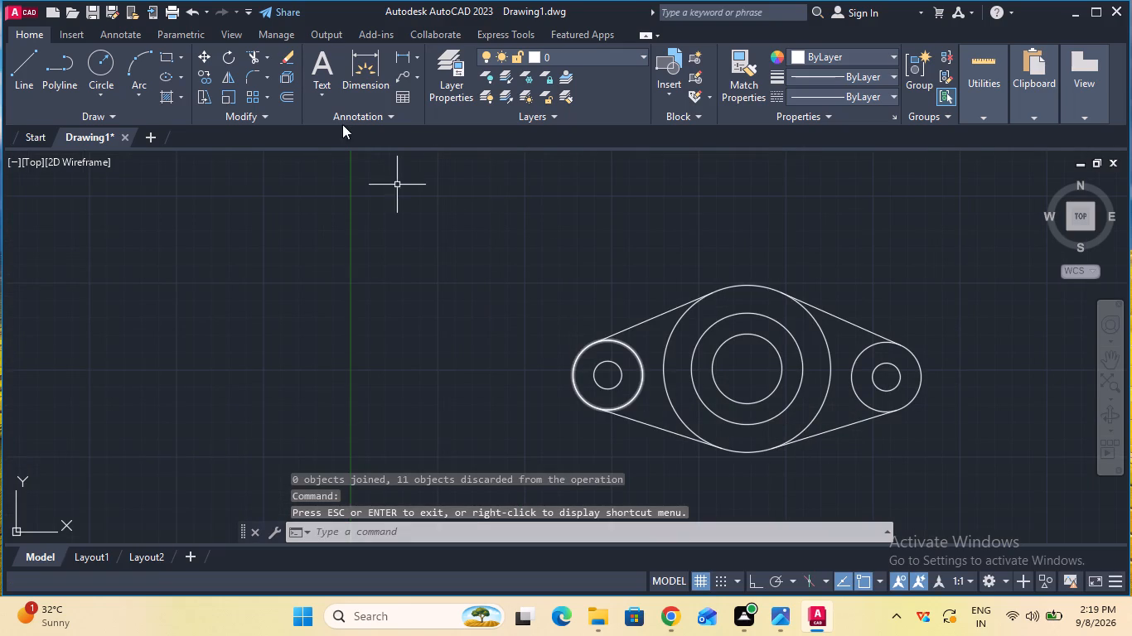
pyautogui.click(248, 52)
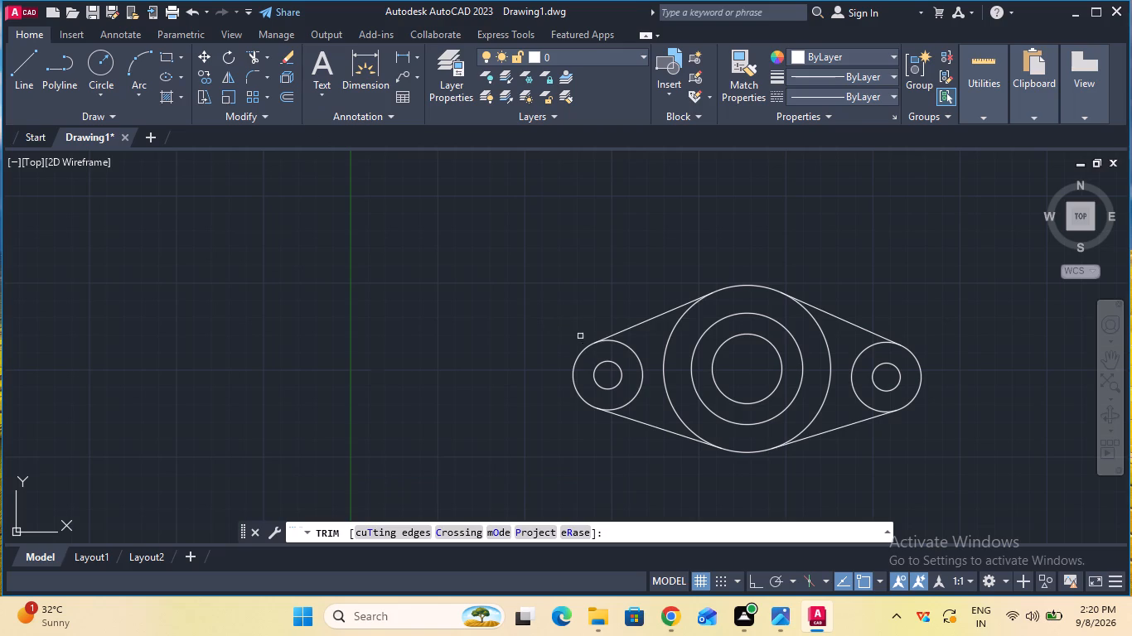
pyautogui.click(641, 363)
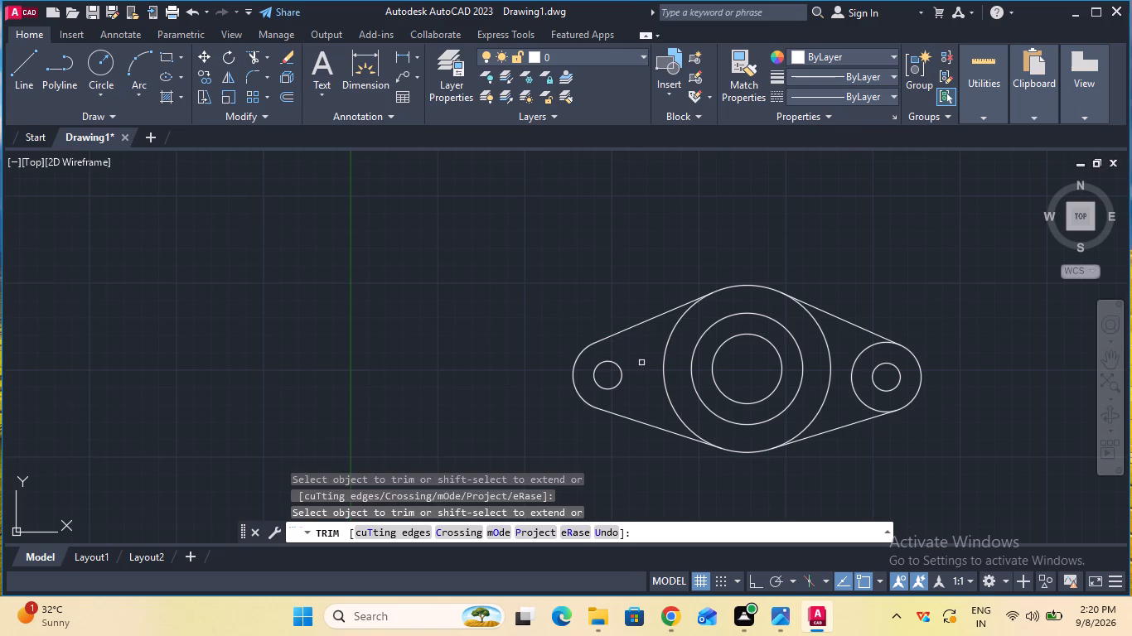
pyautogui.click(857, 392)
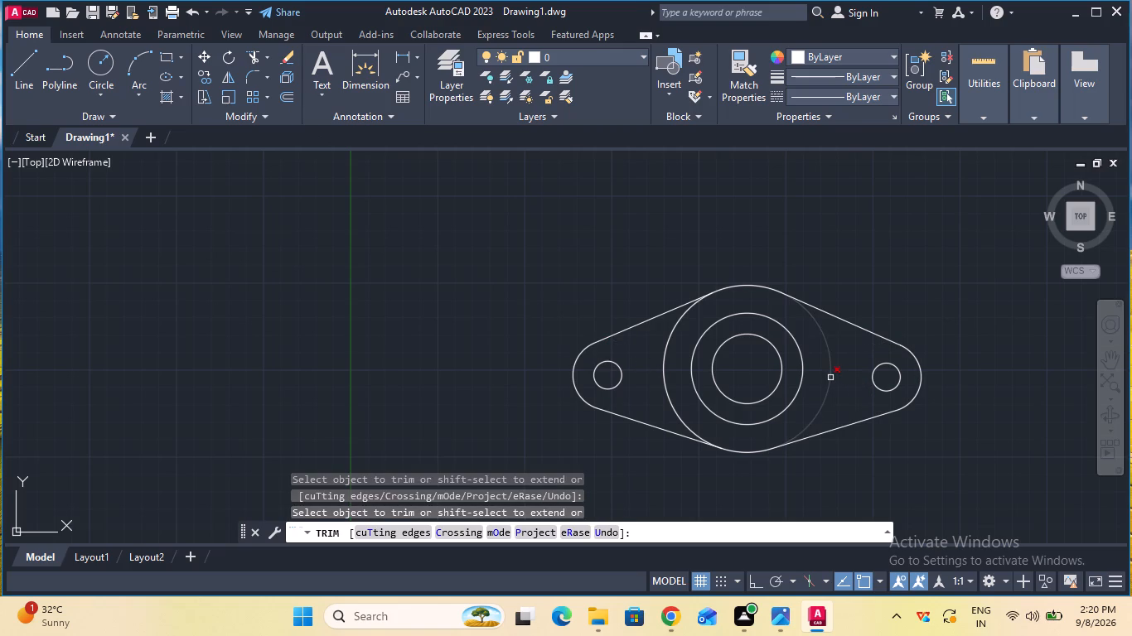
pyautogui.click(830, 378)
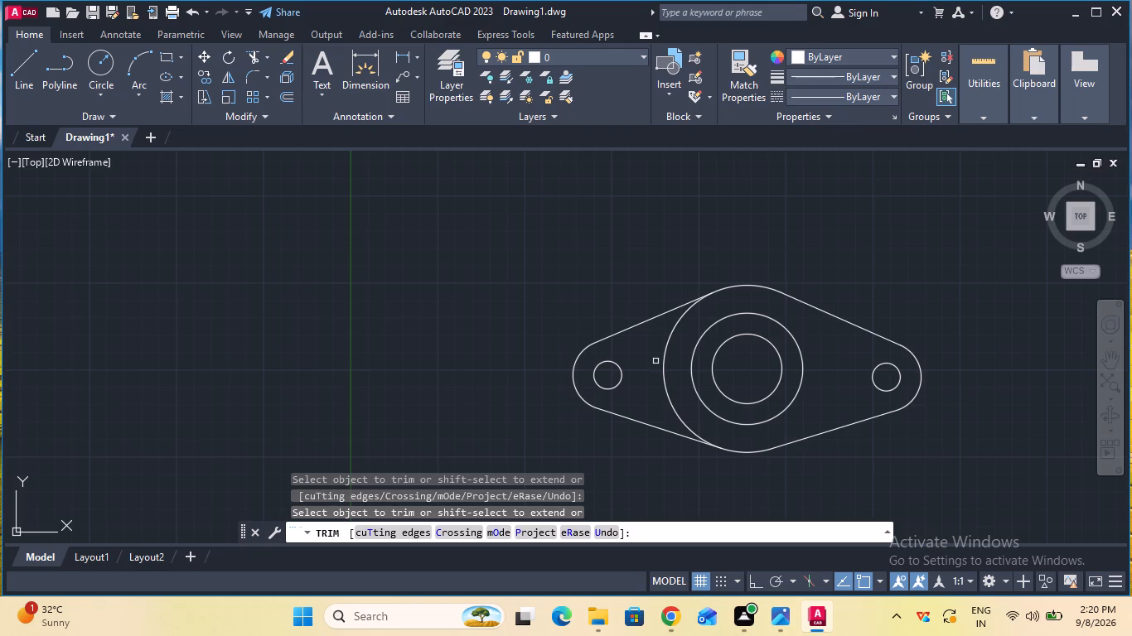
pyautogui.click(664, 364)
pyautogui.press('Escape')
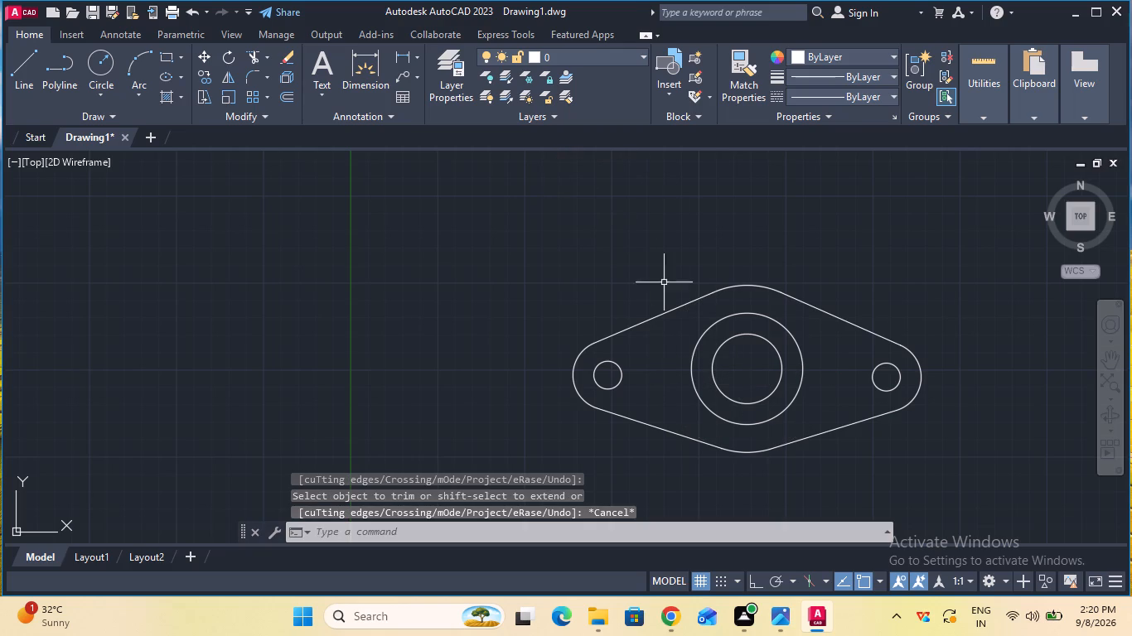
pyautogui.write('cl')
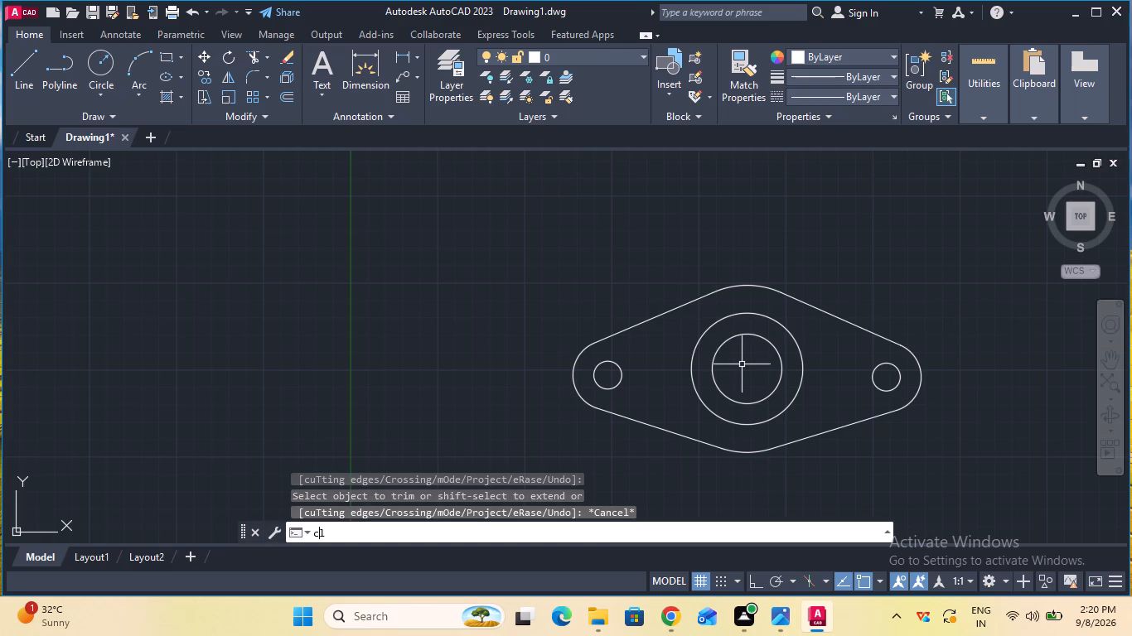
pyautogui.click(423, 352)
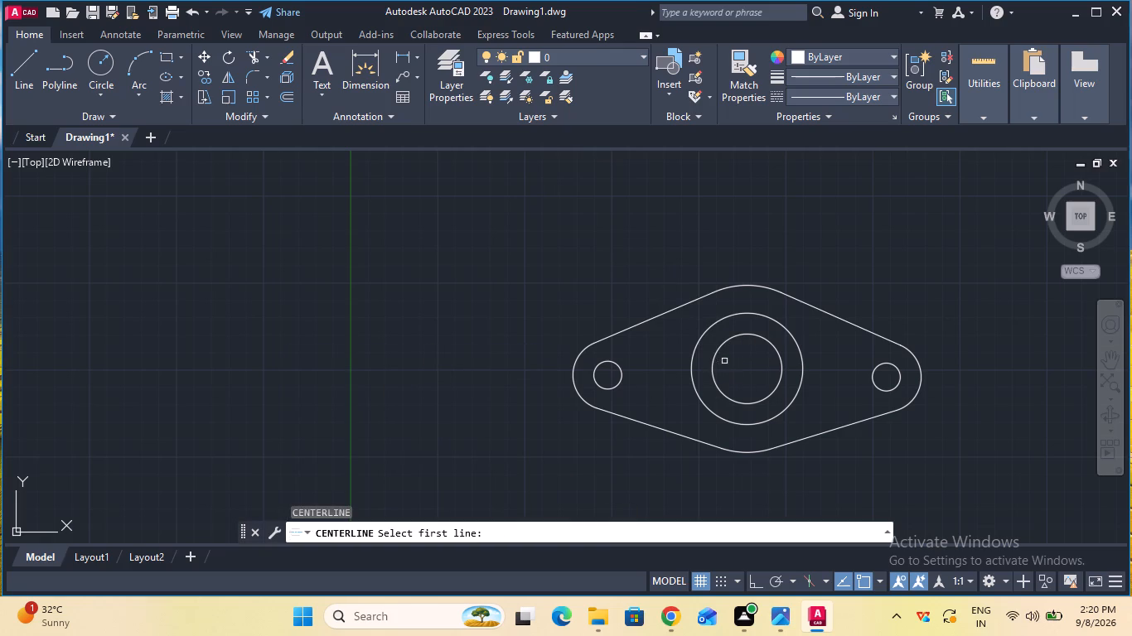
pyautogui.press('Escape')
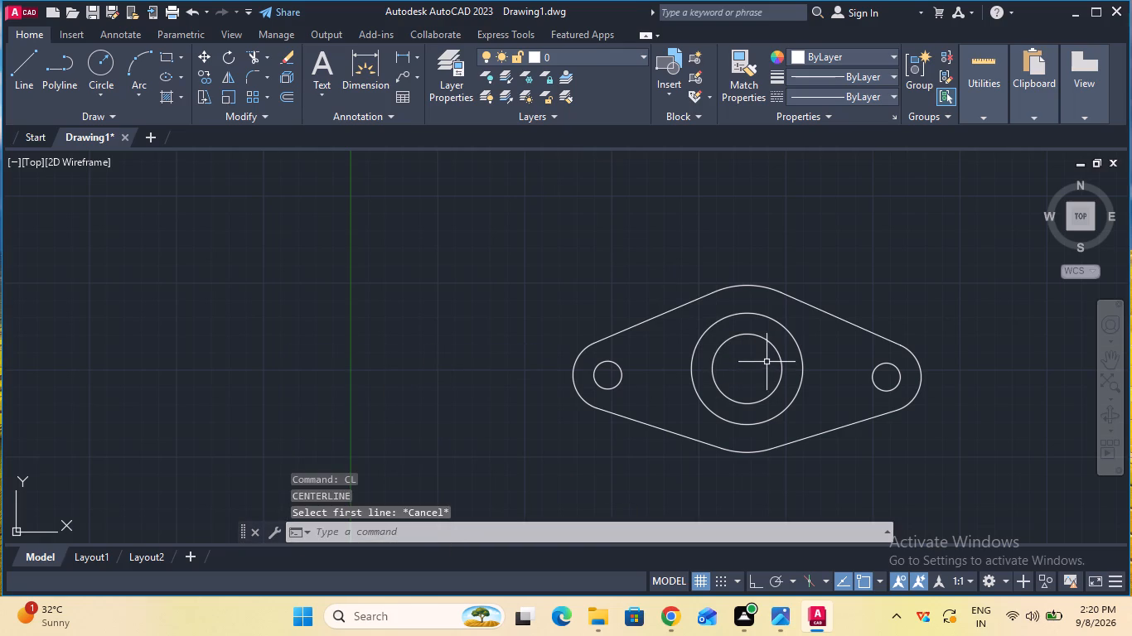
# Load the CENTER linetype from acad.lin into the drawing.
pyautogui.click(859, 91)
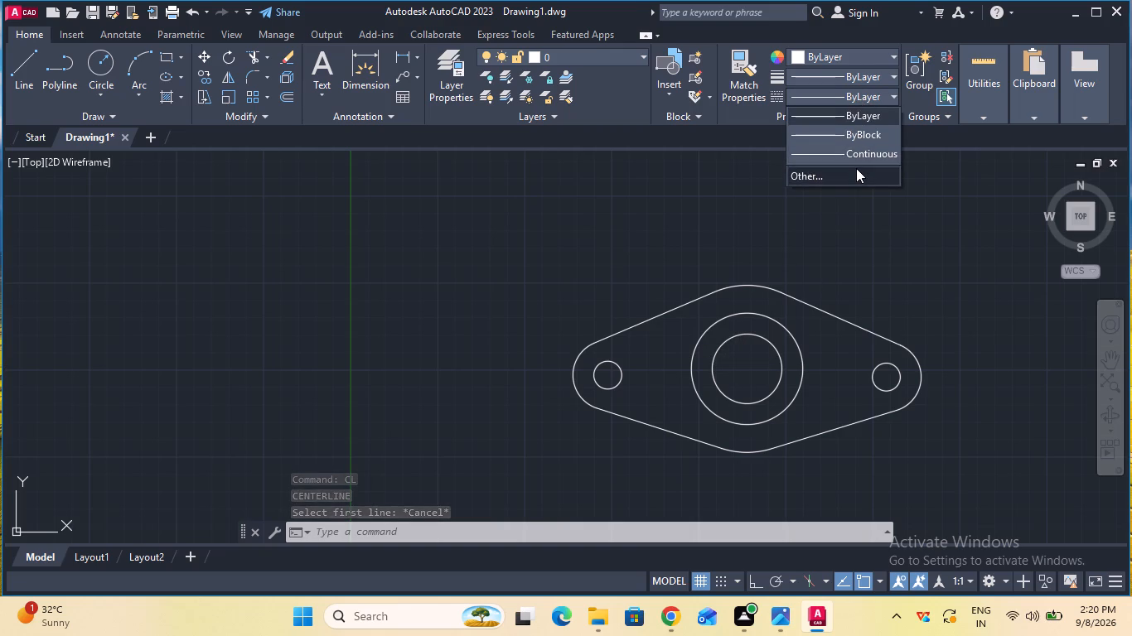
pyautogui.click(856, 168)
pyautogui.click(711, 169)
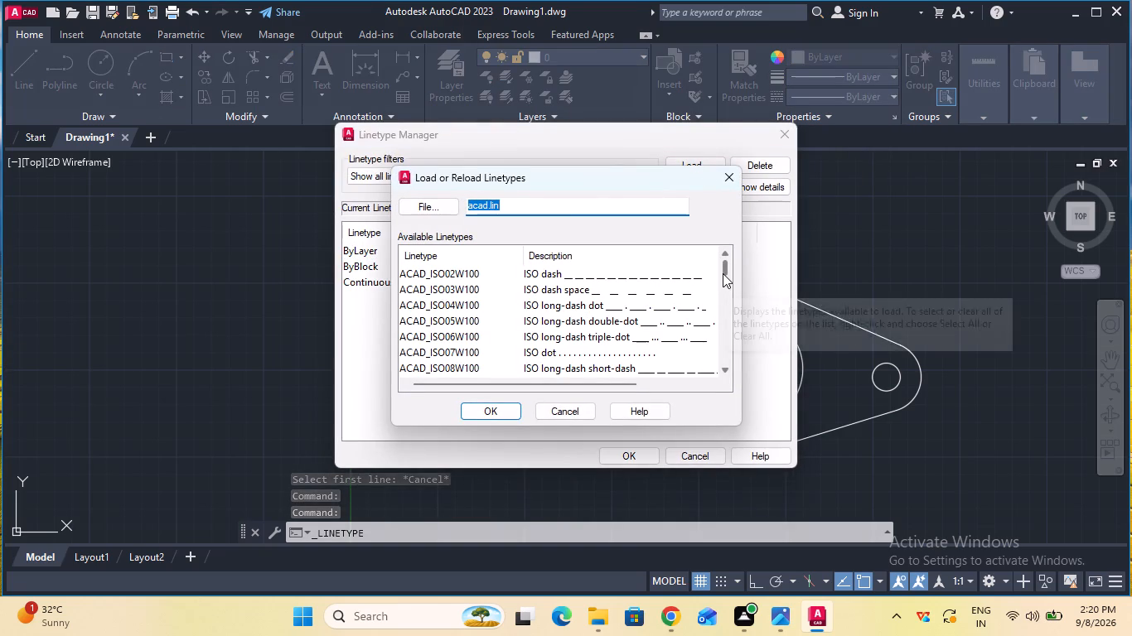
pyautogui.moveTo(723, 273); pyautogui.dragTo(723, 307)
pyautogui.click(638, 319)
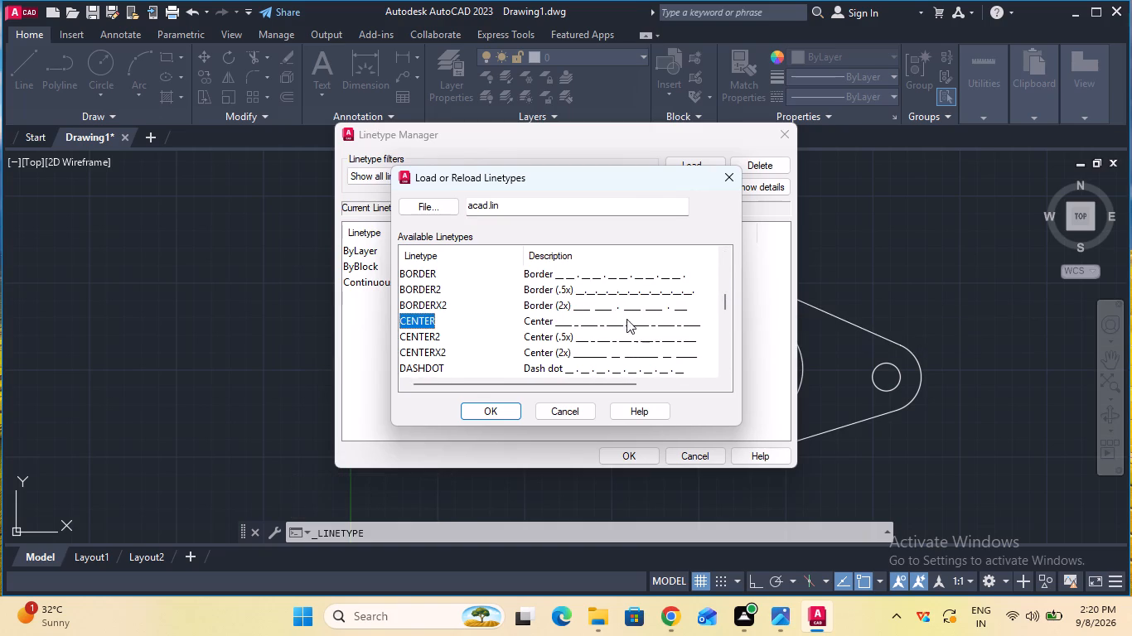
pyautogui.click(496, 411)
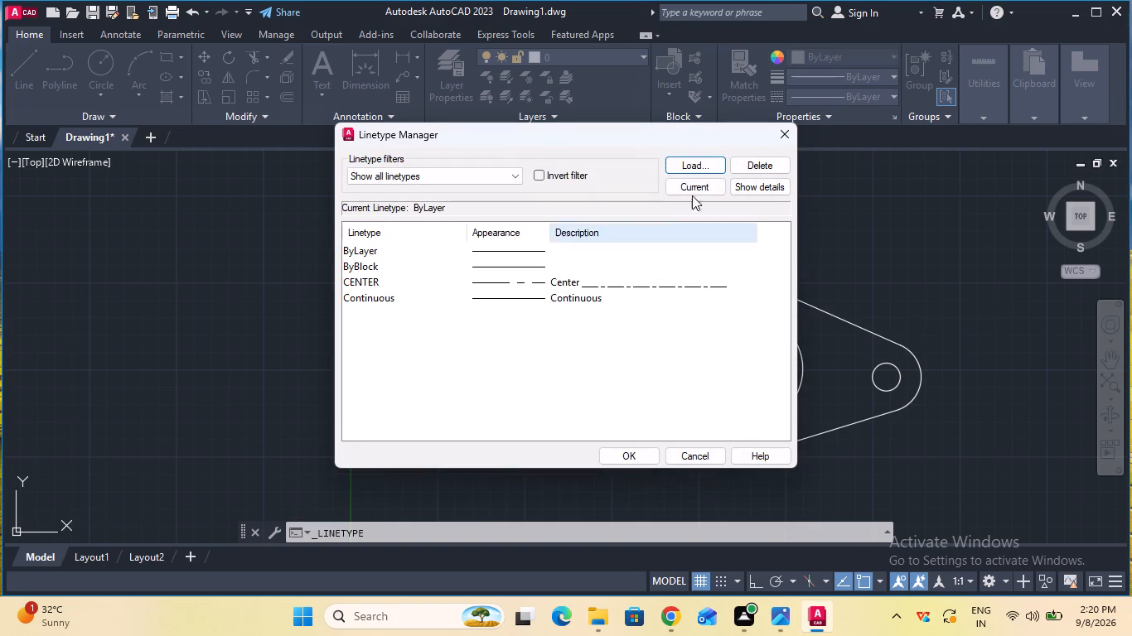
pyautogui.click(626, 448)
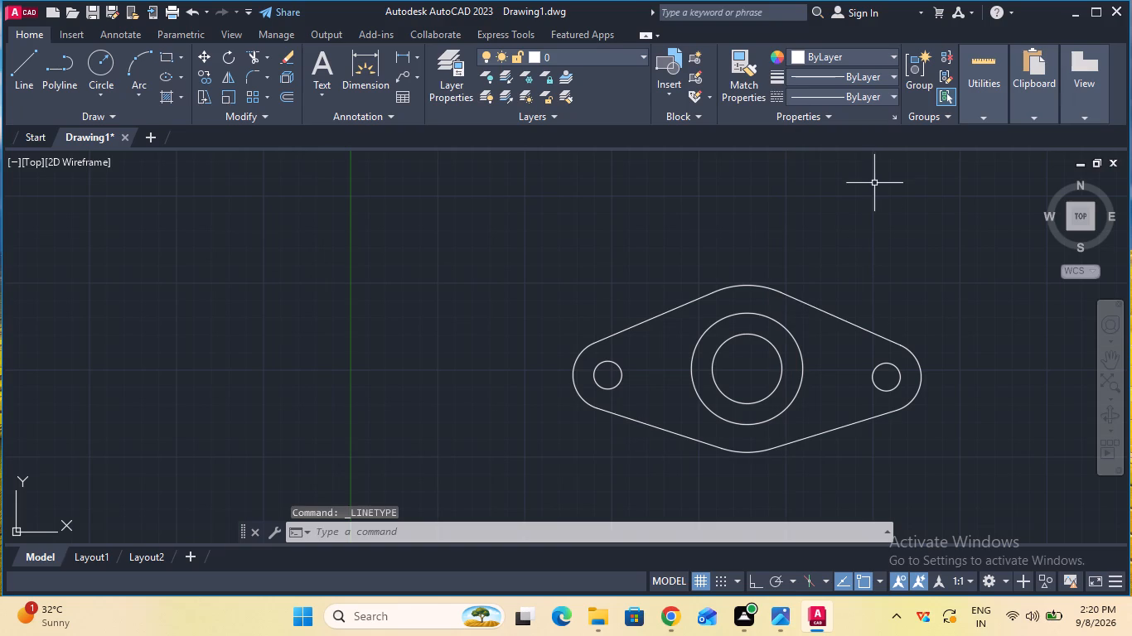
# With CENTER as the current linetype, draw a vertical centre line from the flange outline's top to the larger central circle's bottom.
pyautogui.click(866, 103)
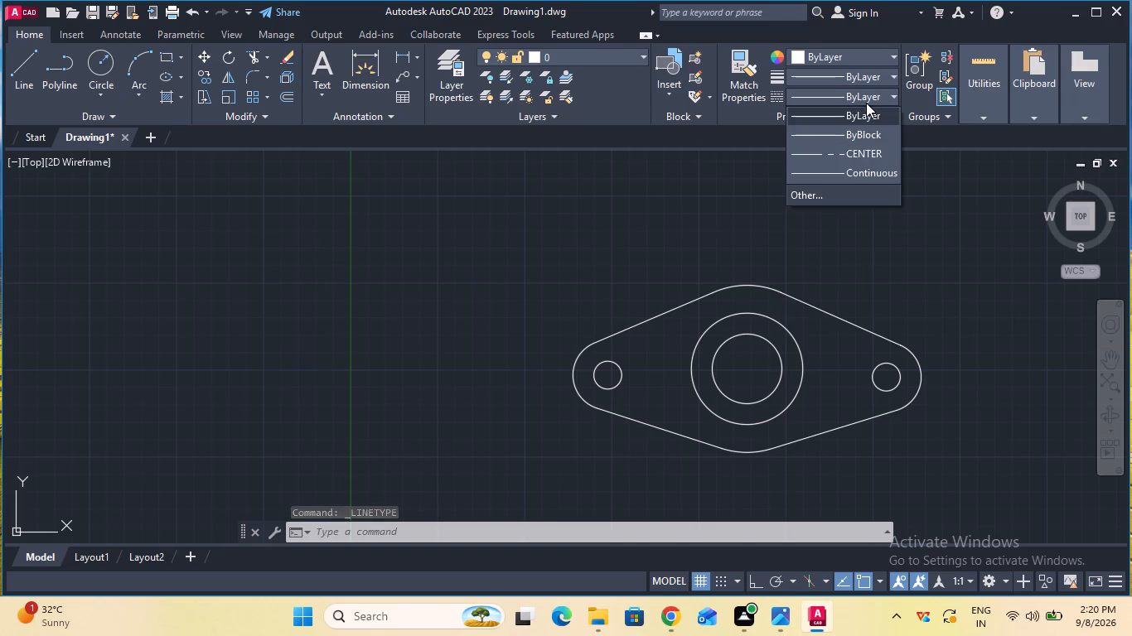
pyautogui.click(854, 161)
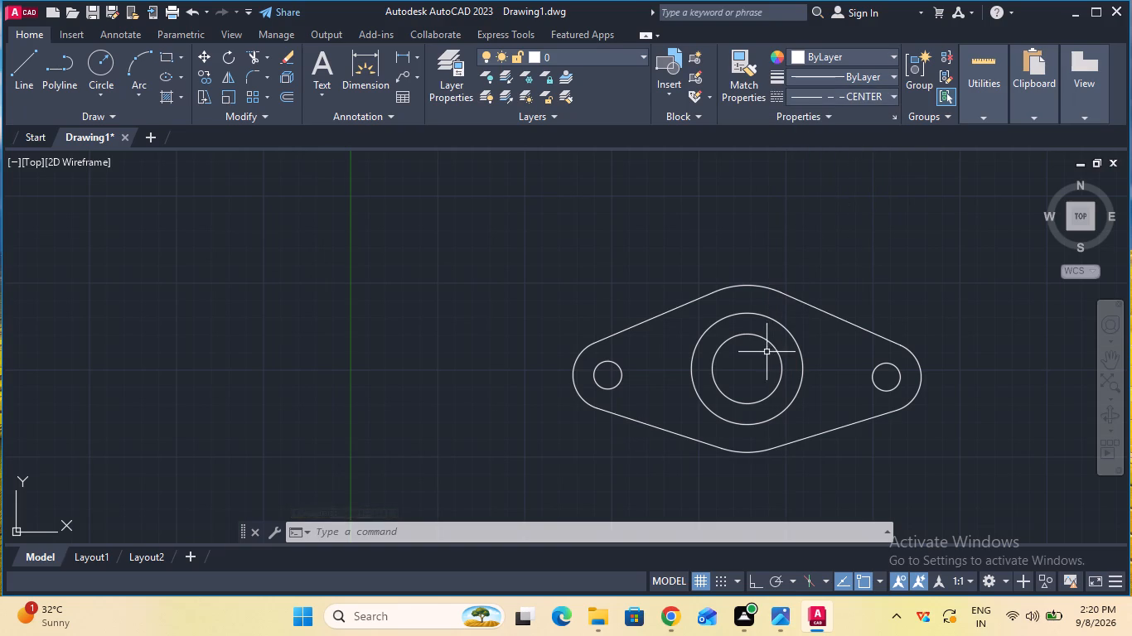
pyautogui.click(32, 79)
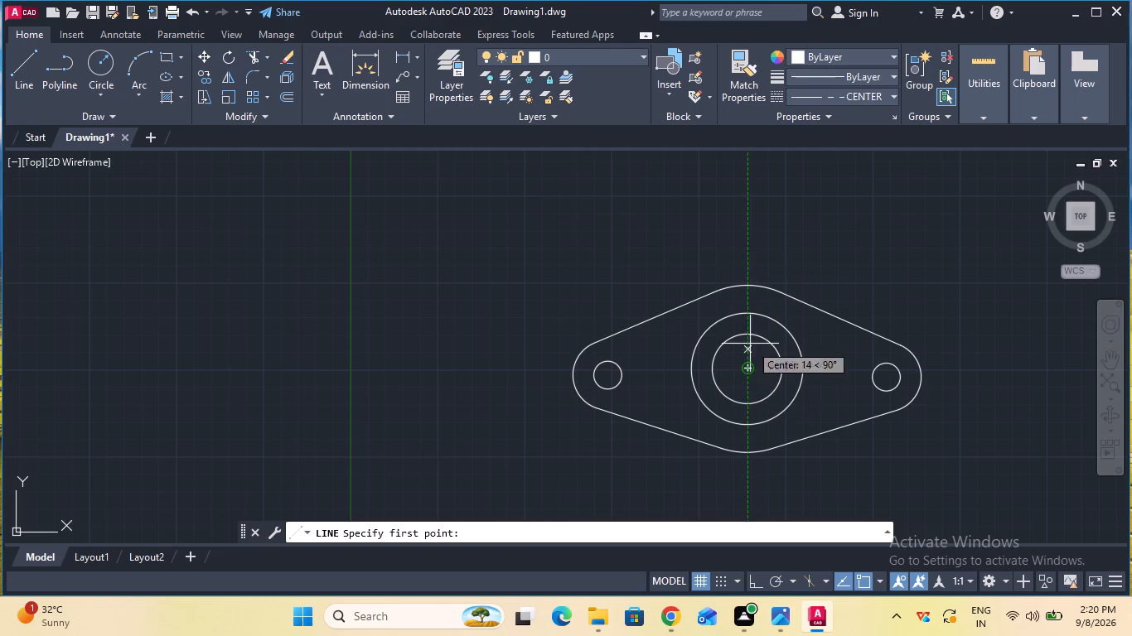
pyautogui.click(747, 282)
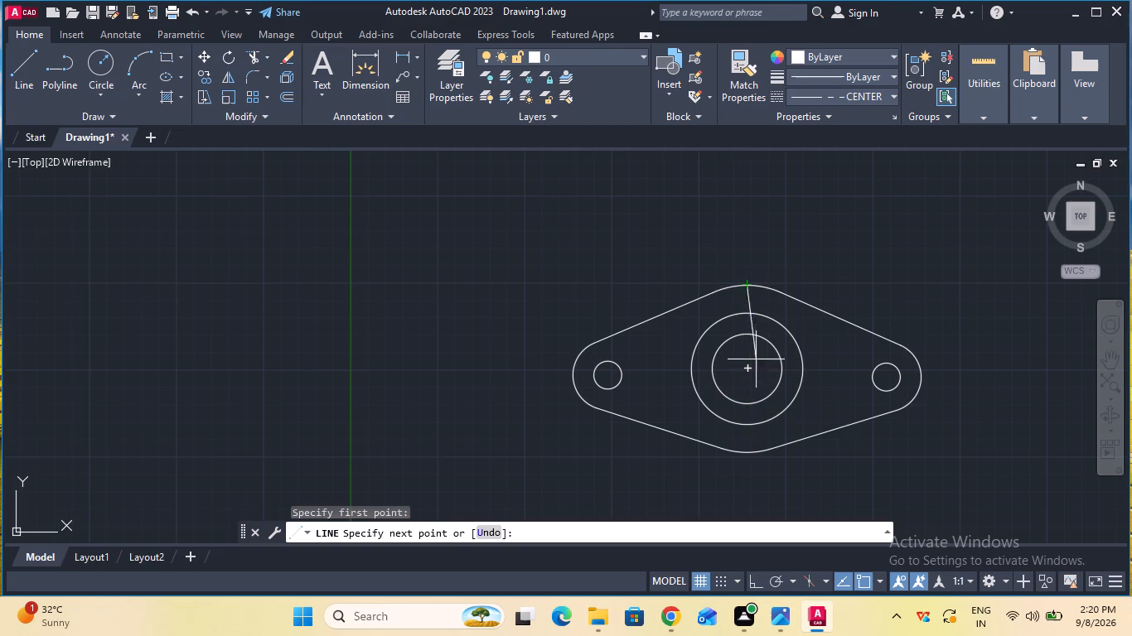
pyautogui.click(749, 427)
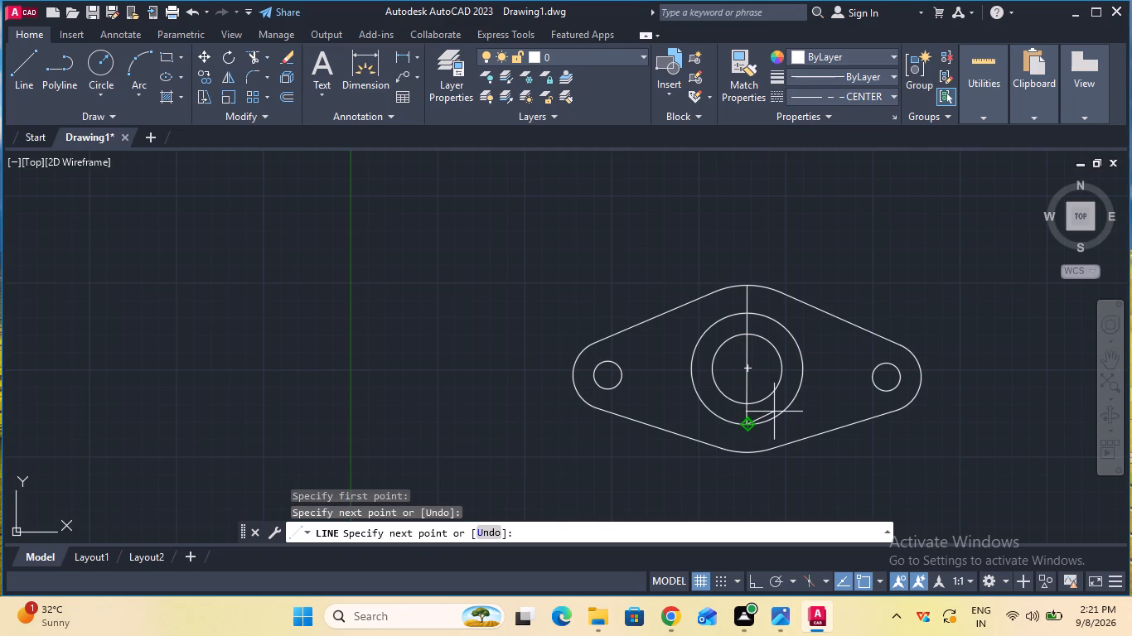
pyautogui.keyDown('ctrl'); pyautogui.scroll(2, 774, 412); pyautogui.keyUp('ctrl')
pyautogui.keyDown('ctrl'); pyautogui.scroll(-1, 774, 412); pyautogui.keyUp('ctrl')
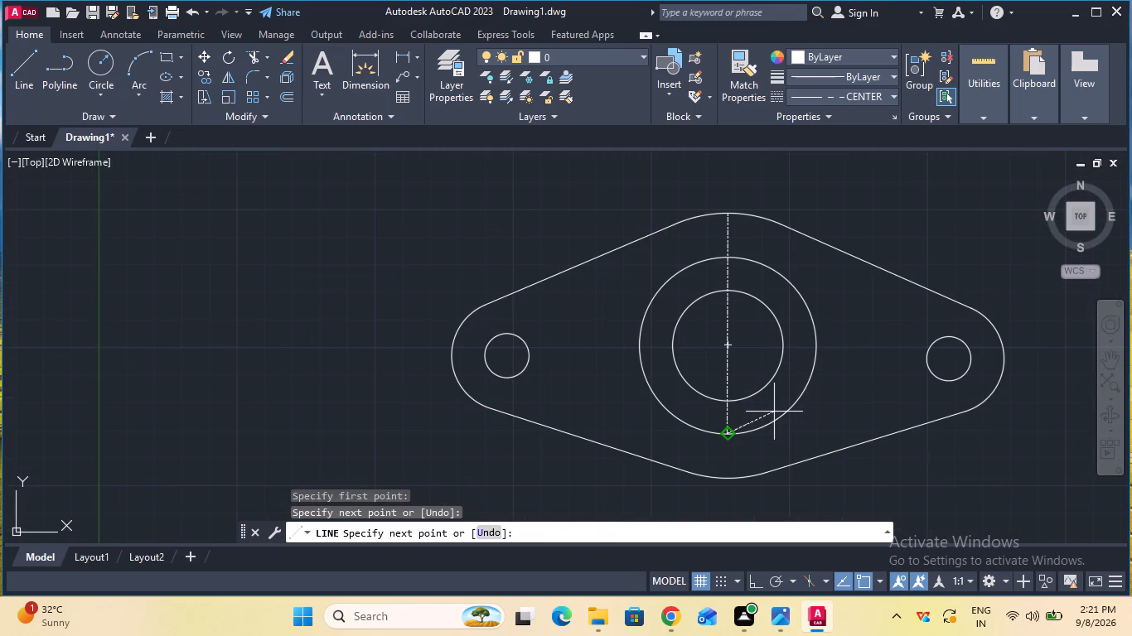
pyautogui.press('Escape')
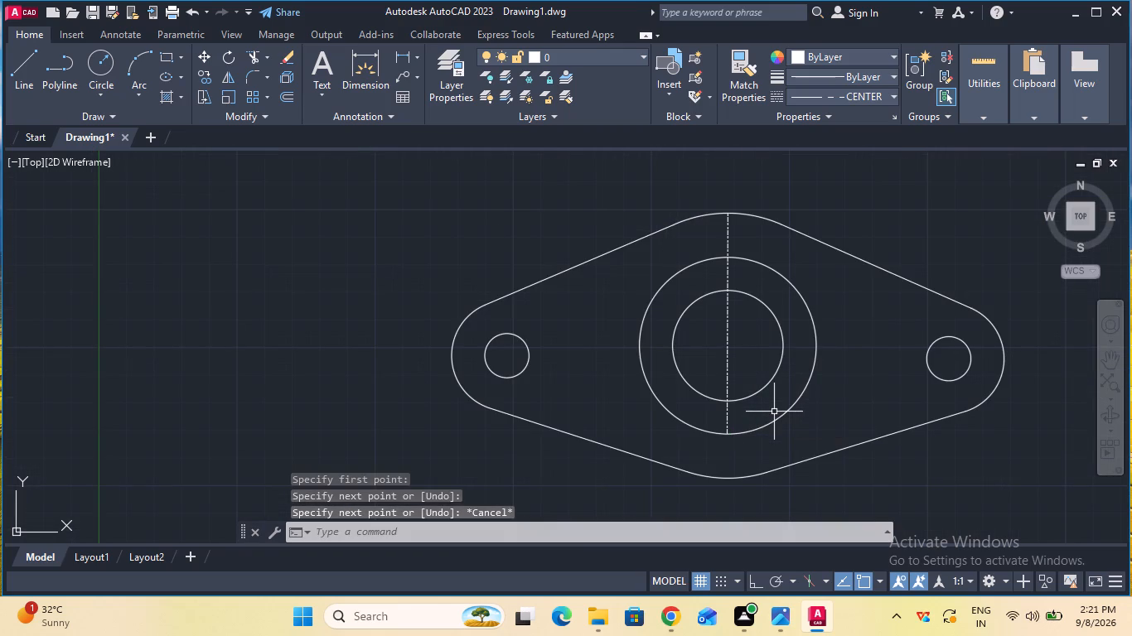
# Draw a horizontal centre line through the central circles' centre, with both ends just inside the larger central circle.
pyautogui.click(27, 70)
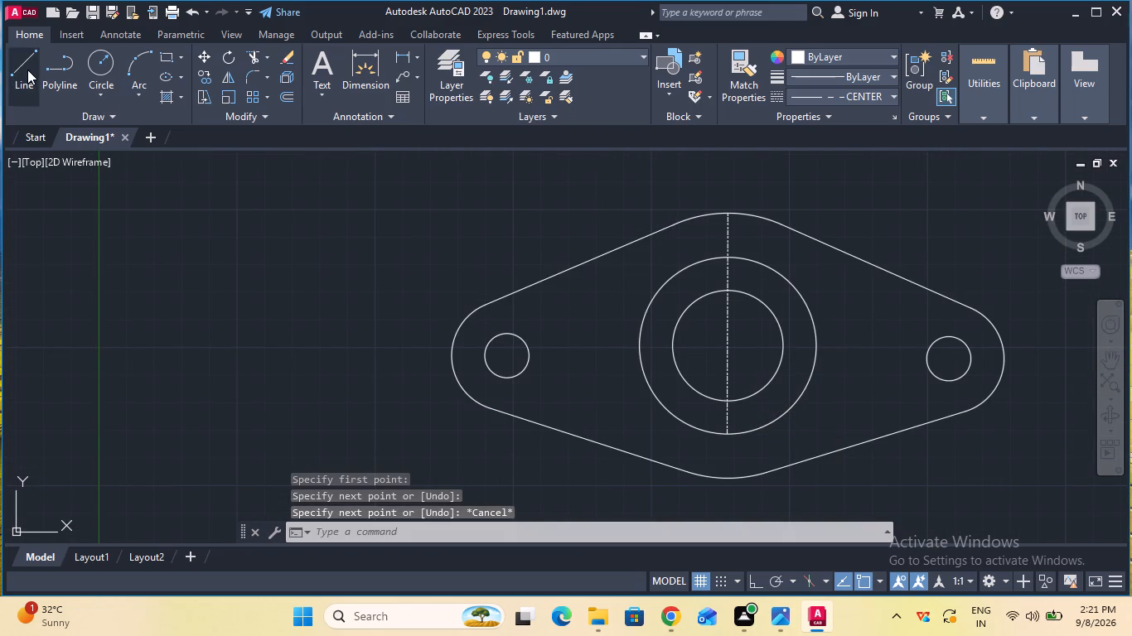
pyautogui.click(648, 346)
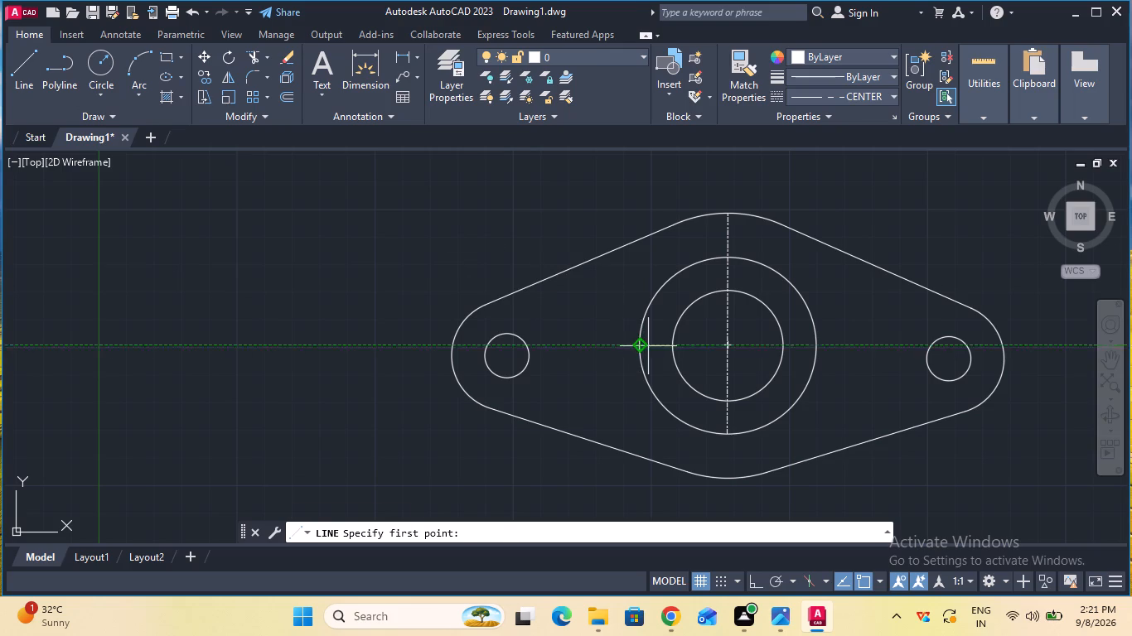
pyautogui.click(805, 345)
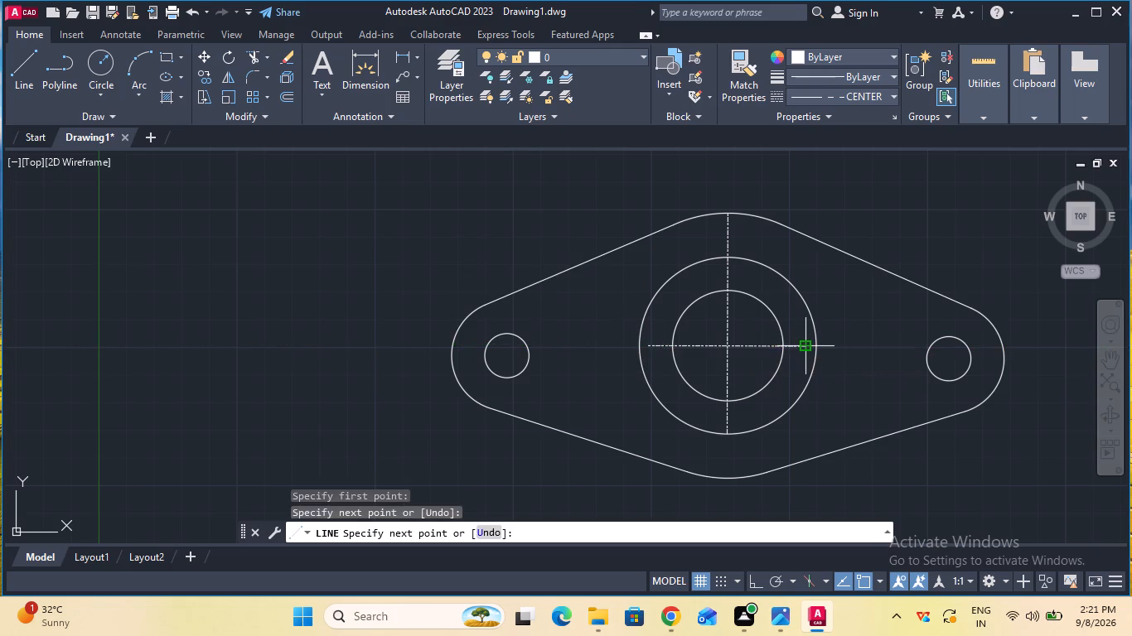
pyautogui.press('Escape')
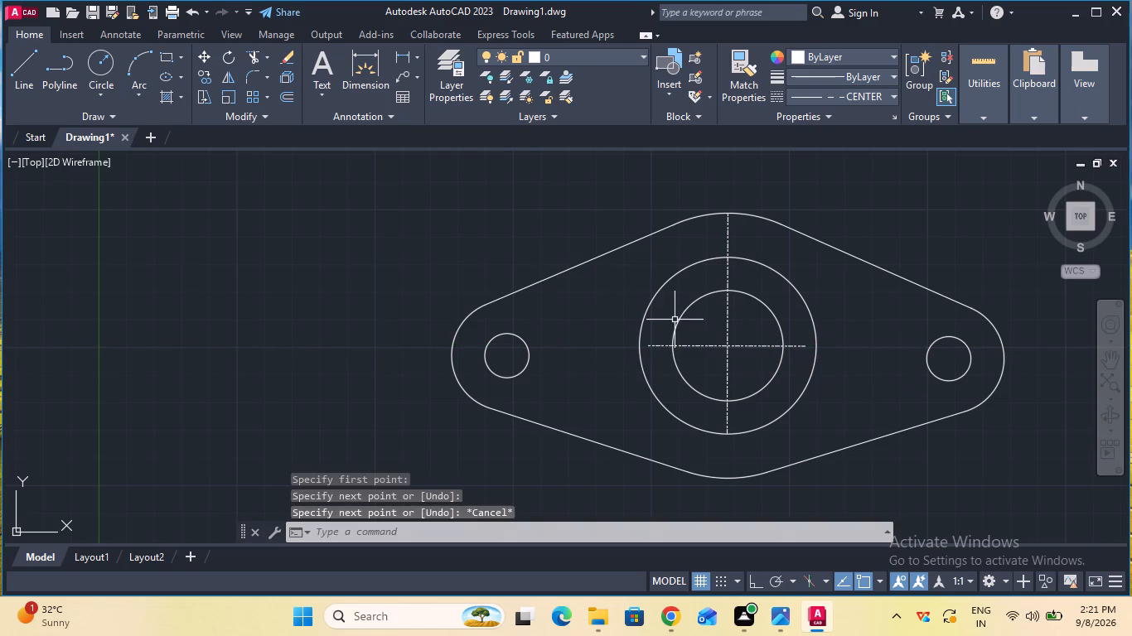
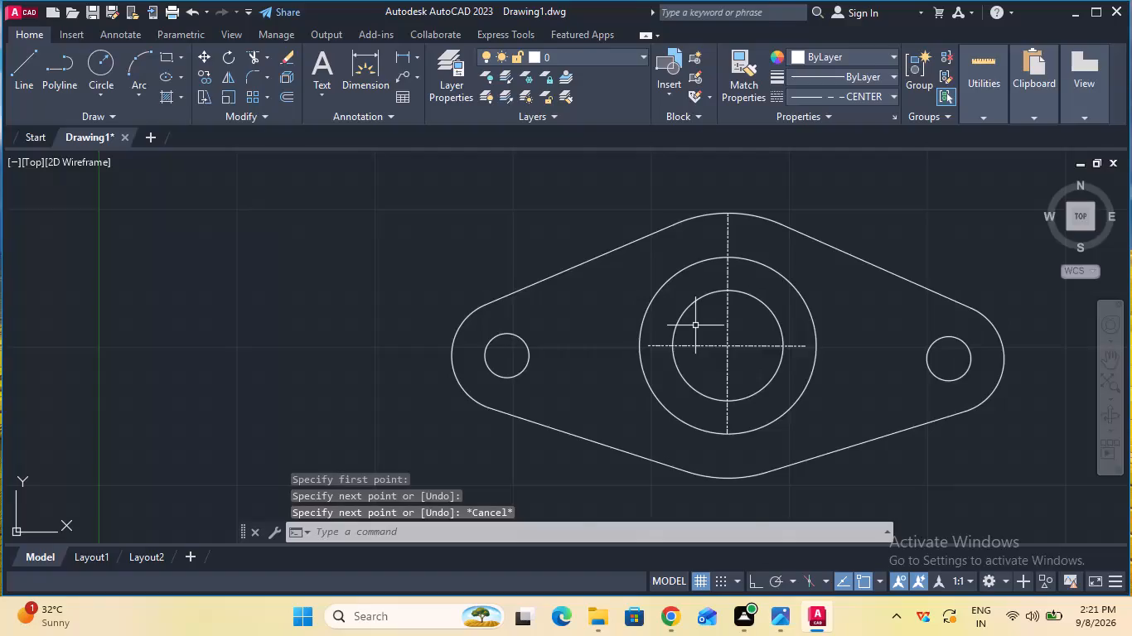
# With ByBlock as the current linetype, draw a near-horizontal 80 mm line below the flange view, starting beneath the larger central circle's left side.
pyautogui.keyDown('ctrl'); pyautogui.scroll(-2, 695, 325); pyautogui.keyUp('ctrl')
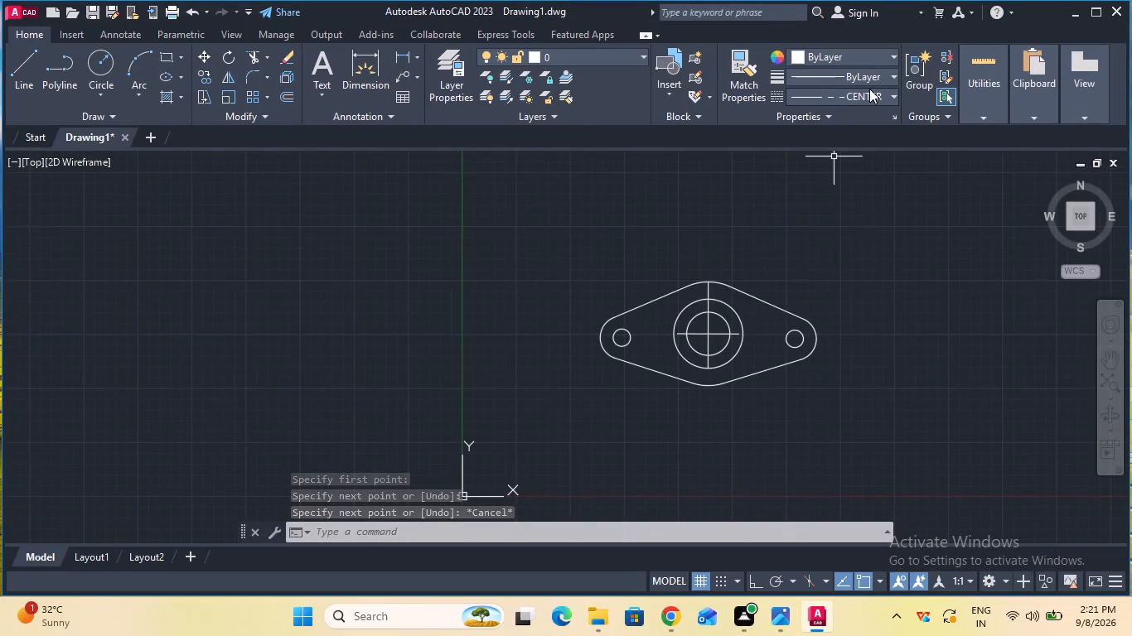
pyautogui.click(867, 89)
pyautogui.click(846, 128)
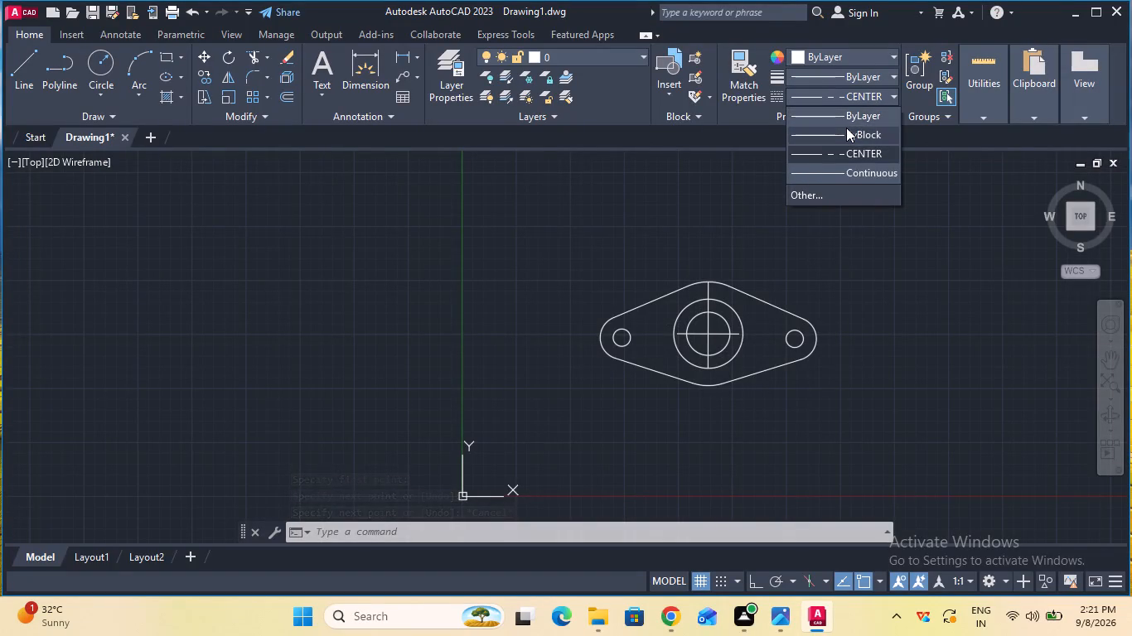
pyautogui.click(1105, 368)
pyautogui.moveTo(989, 426); pyautogui.dragTo(981, 366)
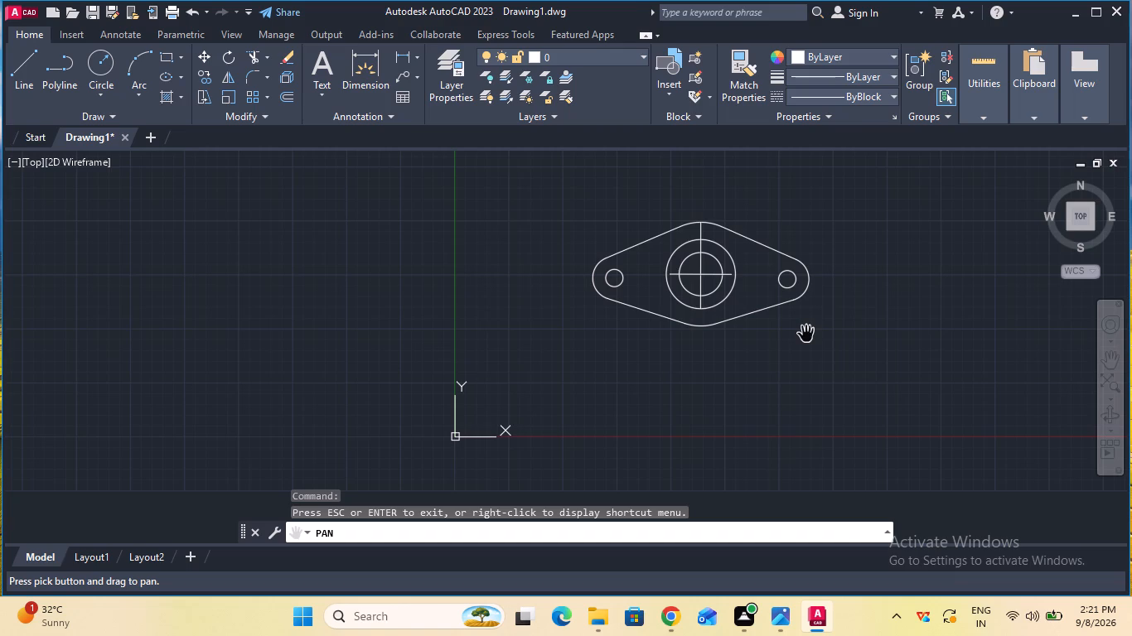
pyautogui.press('Escape')
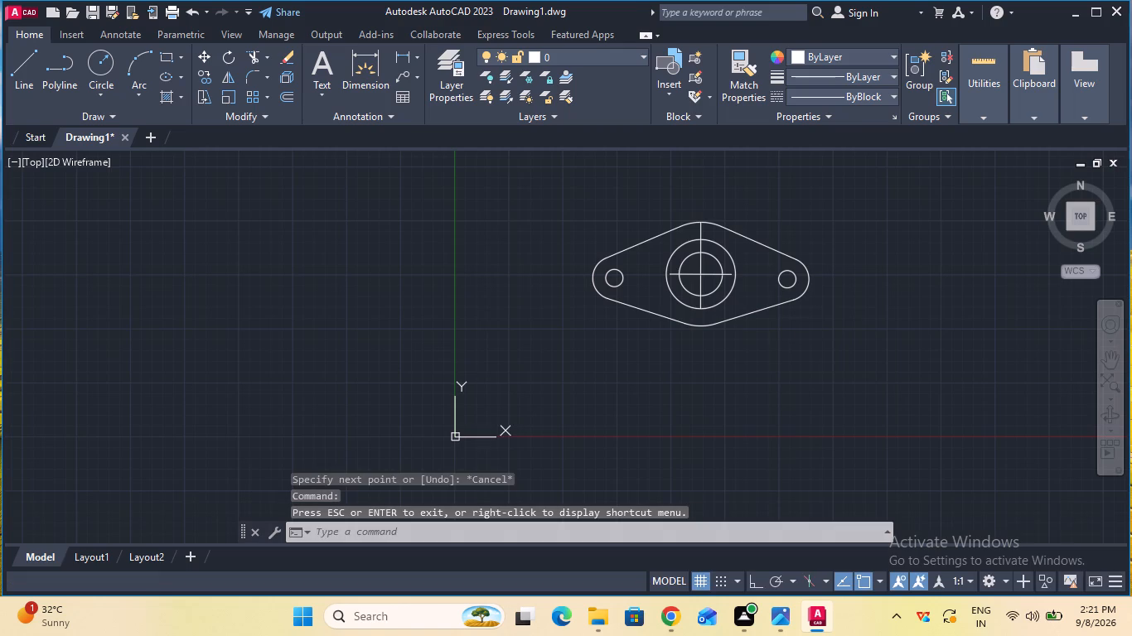
pyautogui.click(31, 75)
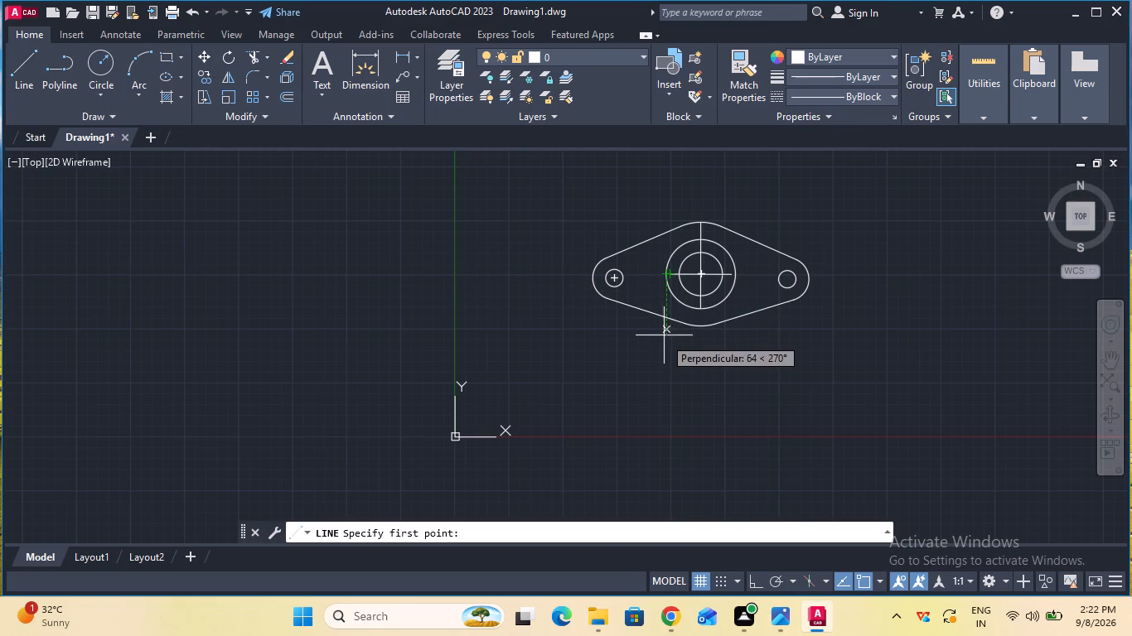
pyautogui.click(665, 361)
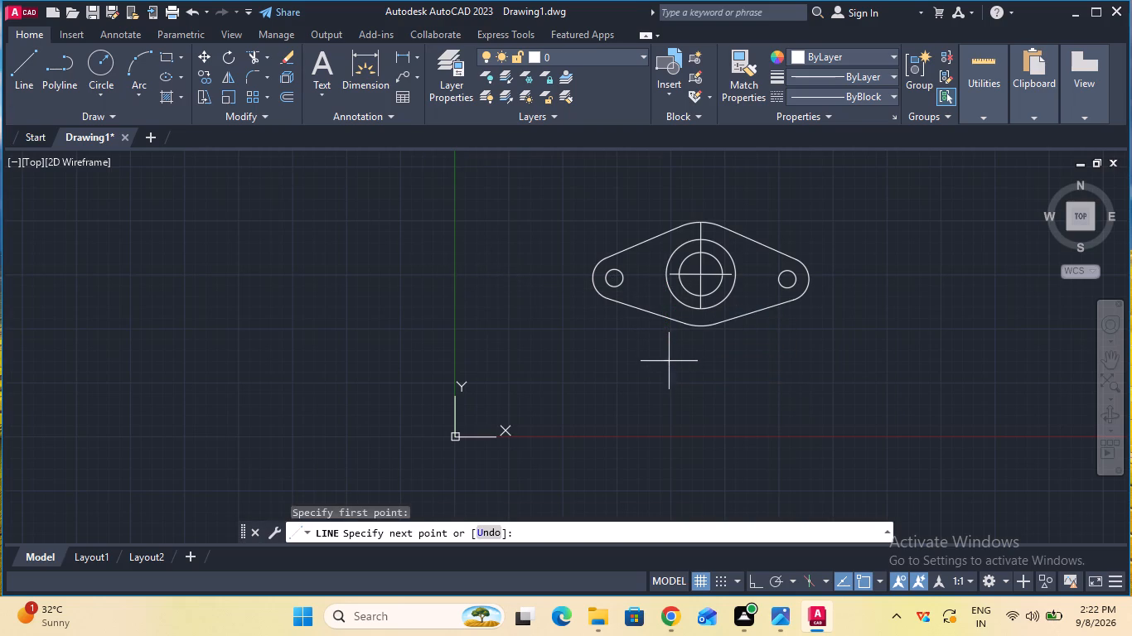
pyautogui.write('80')
pyautogui.press('Return')
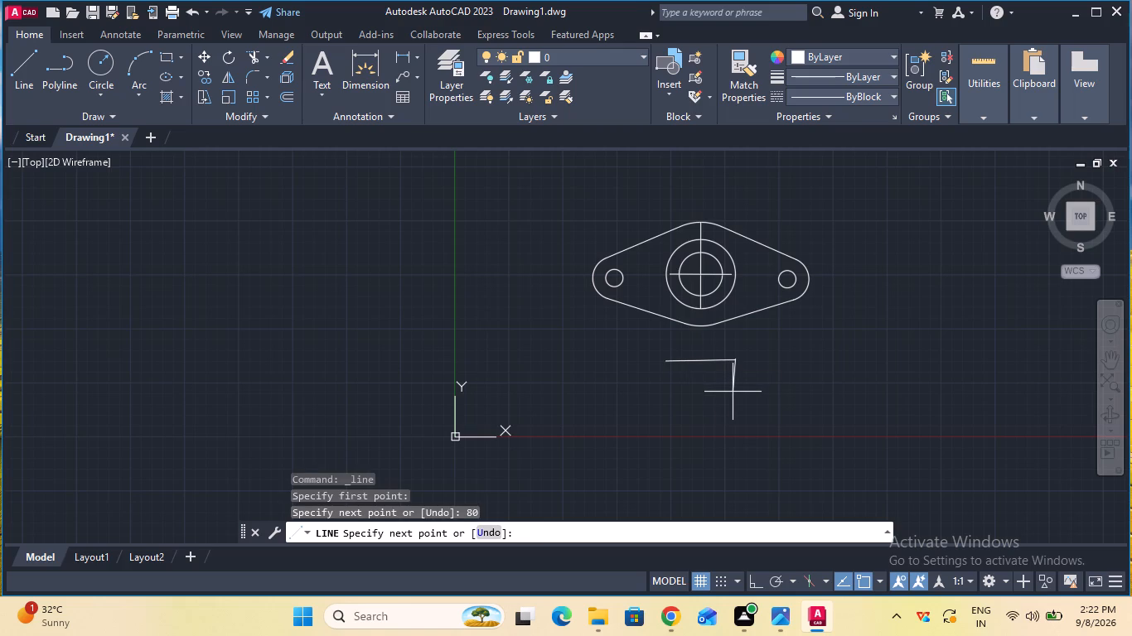
pyautogui.press('Escape')
# With Ortho mode on, draw a 65 mm vertical line downward from each end of the 80 mm line.
pyautogui.press('F8')
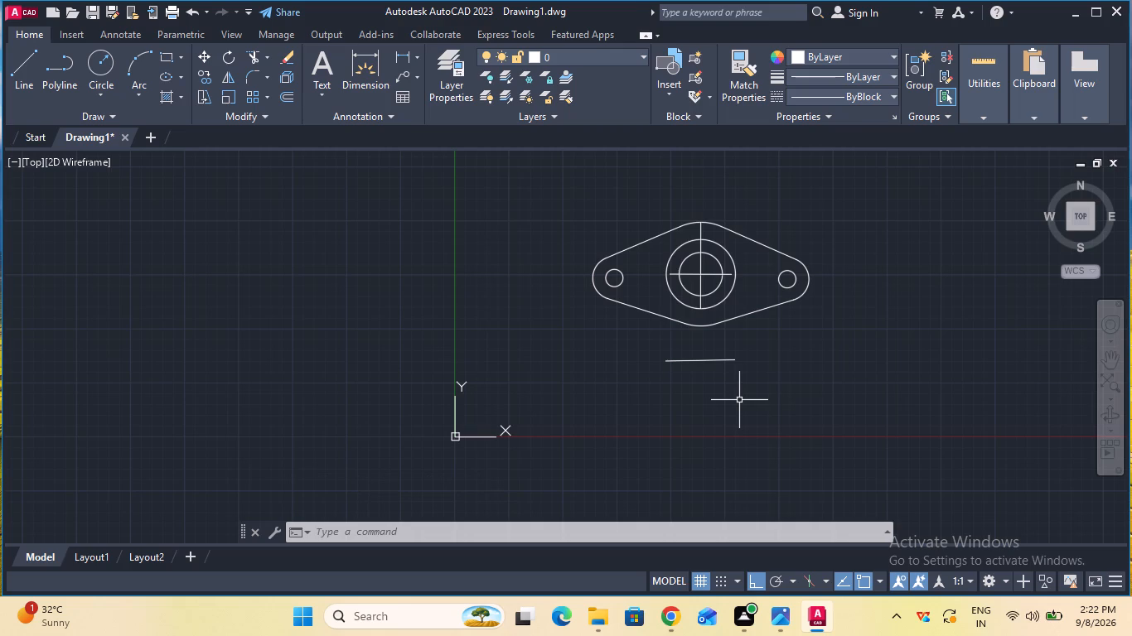
pyautogui.click(29, 84)
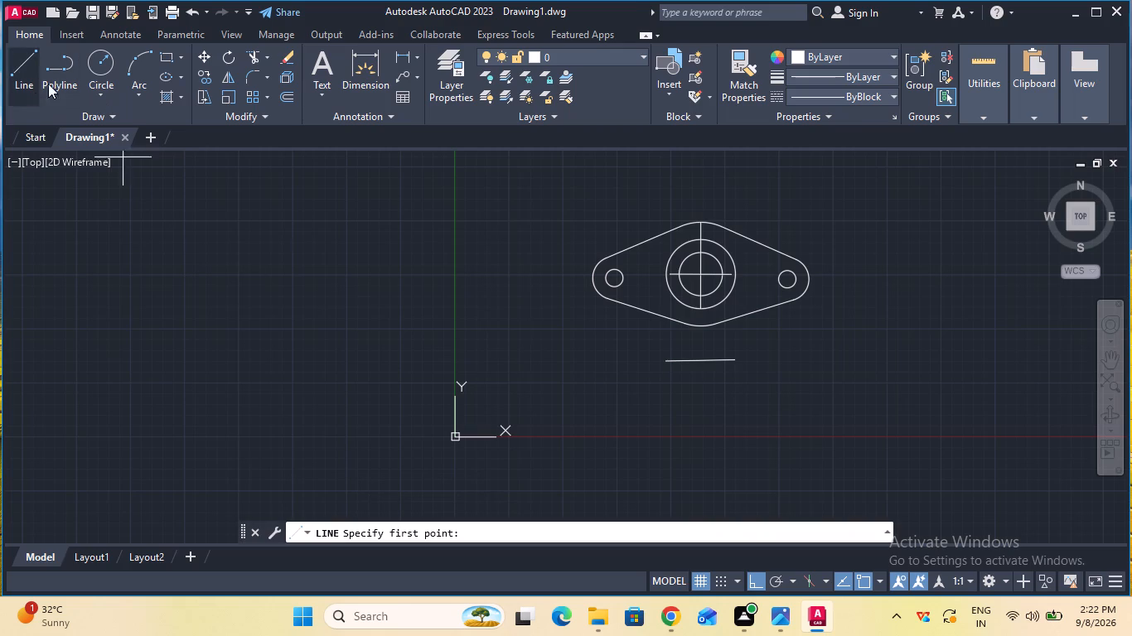
pyautogui.click(669, 364)
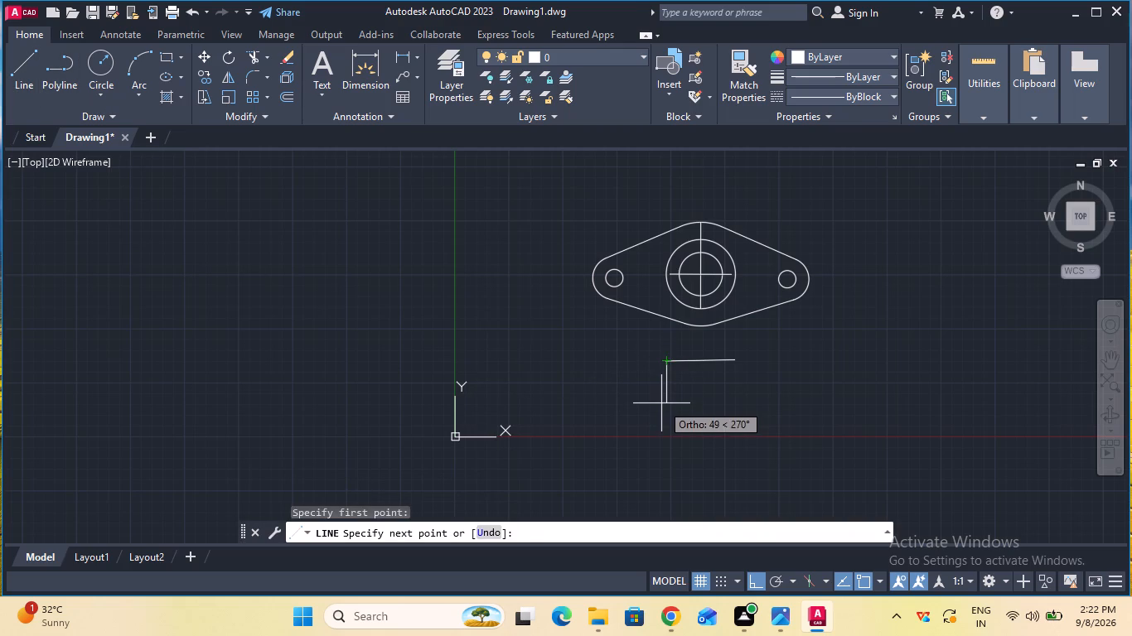
pyautogui.write('65')
pyautogui.press('Return')
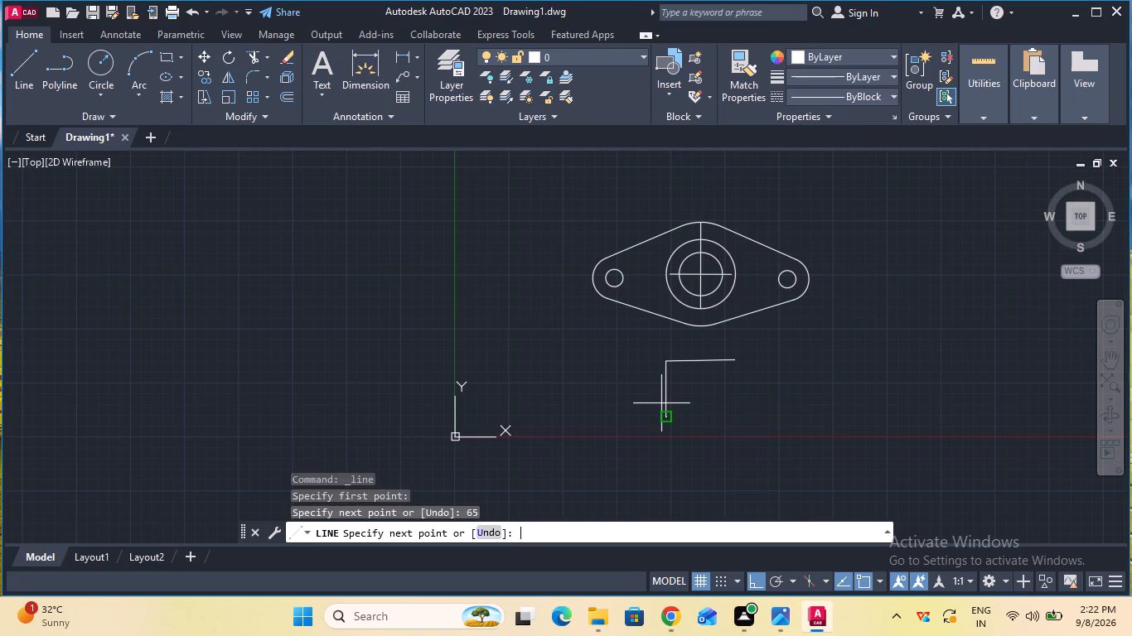
pyautogui.press('Escape')
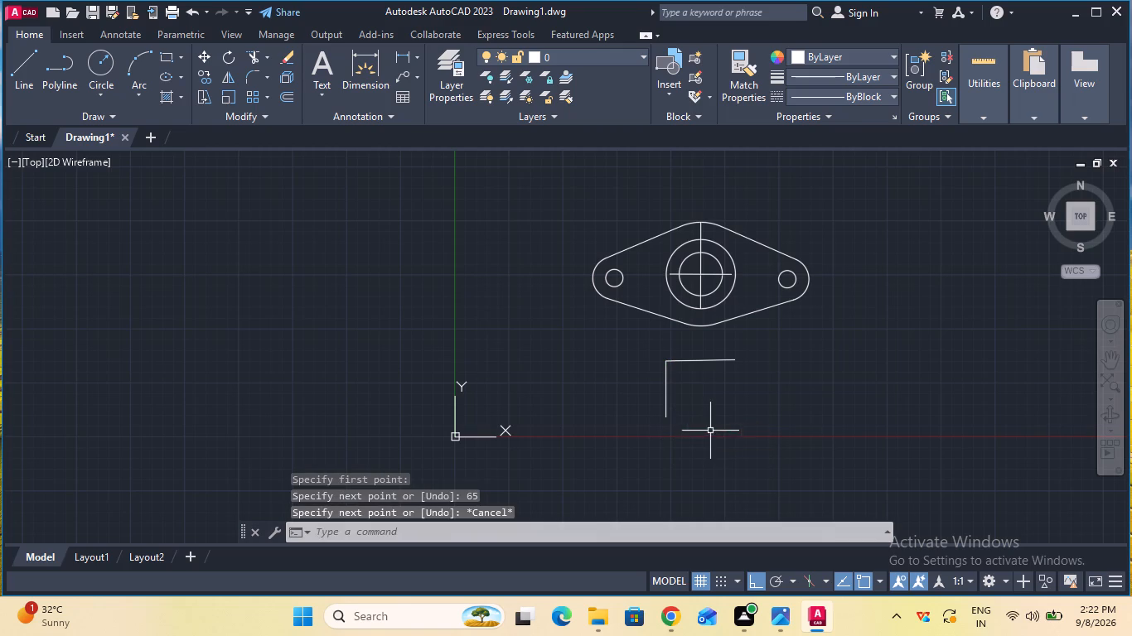
pyautogui.click(20, 64)
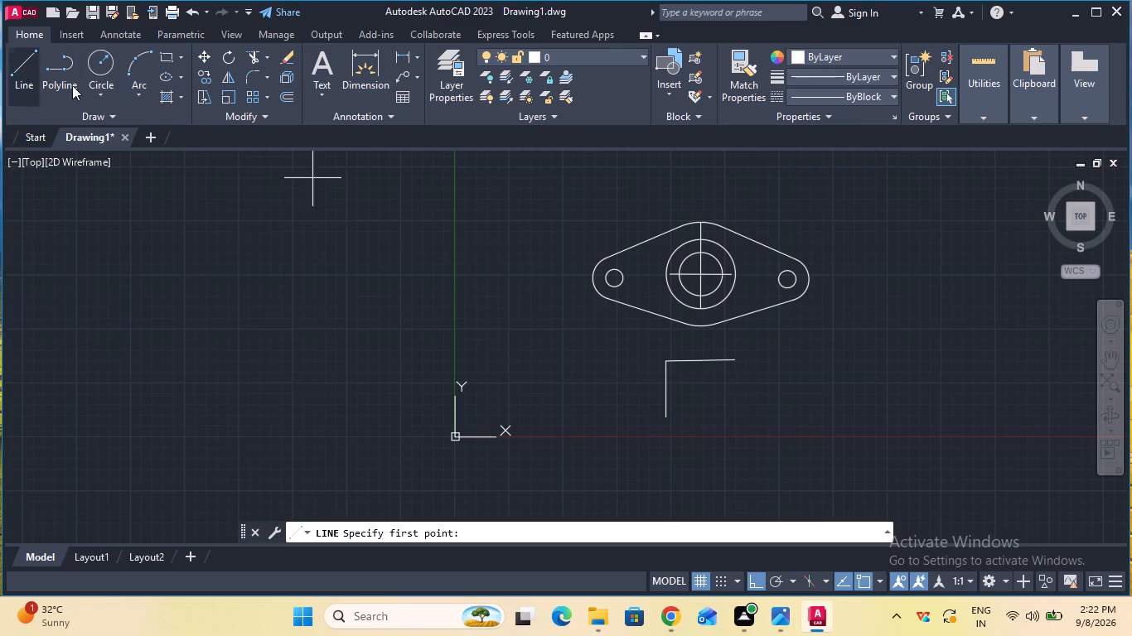
pyautogui.click(733, 364)
pyautogui.write('65')
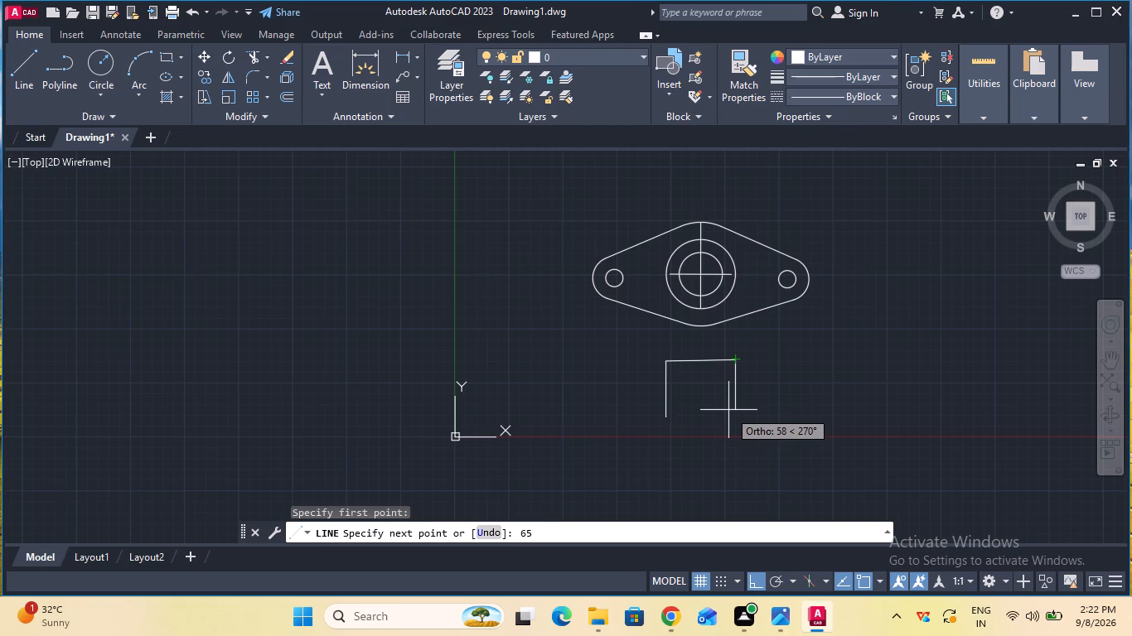
pyautogui.press('Return')
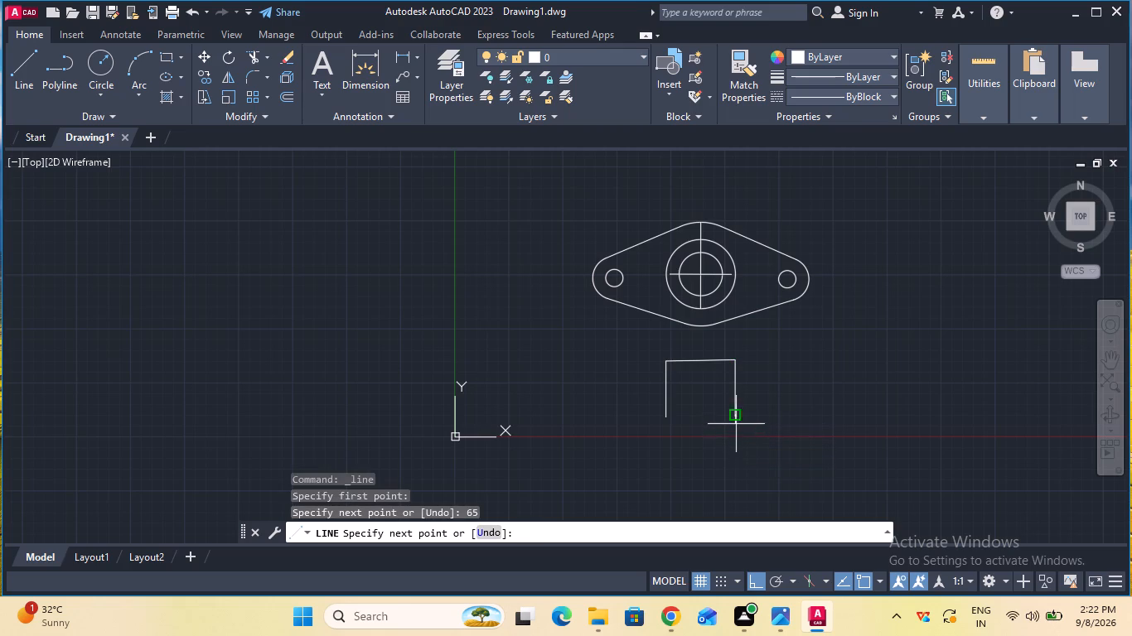
pyautogui.press('Escape')
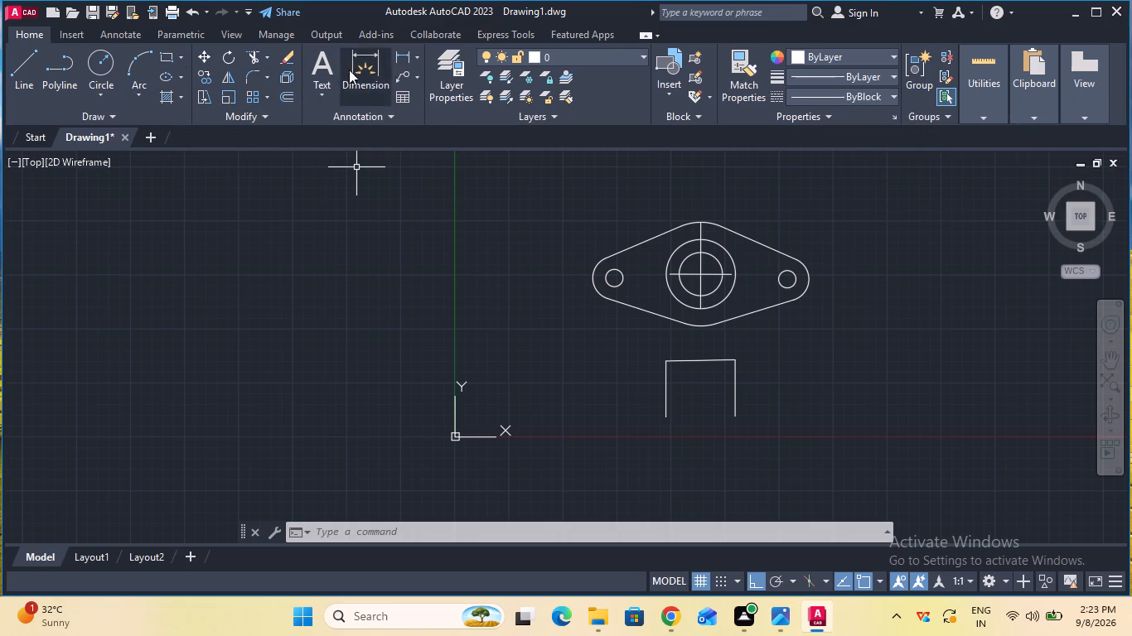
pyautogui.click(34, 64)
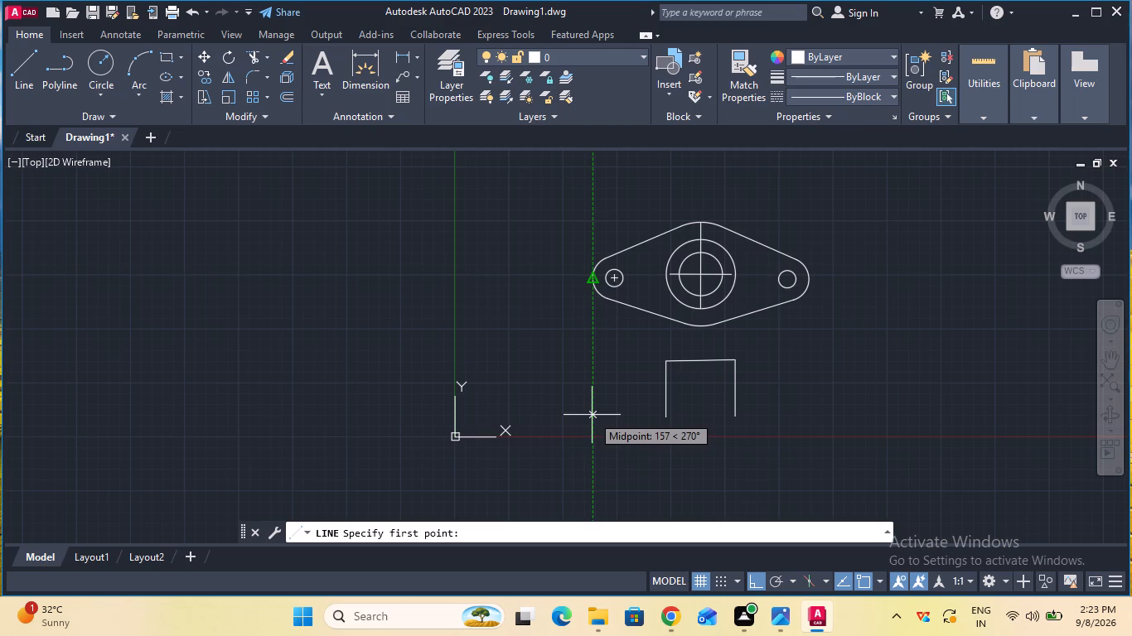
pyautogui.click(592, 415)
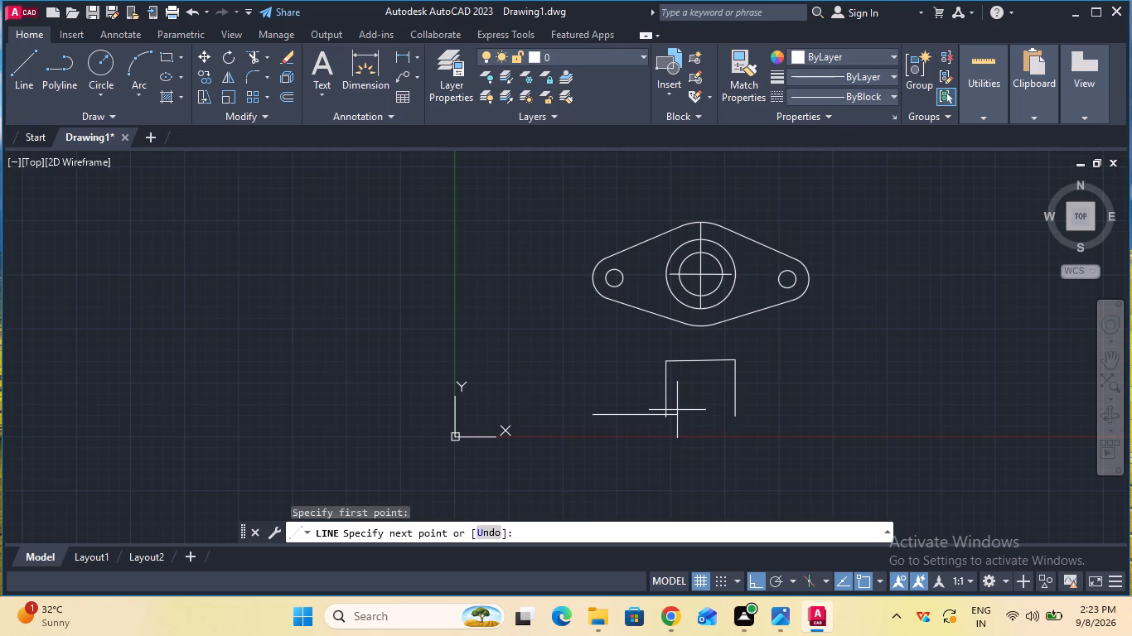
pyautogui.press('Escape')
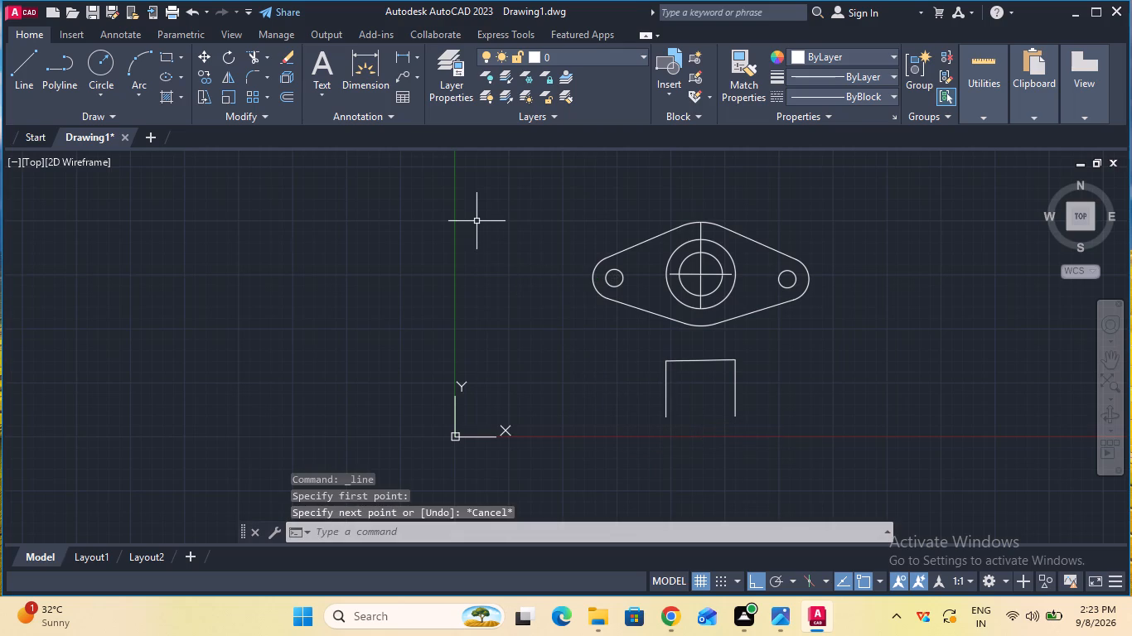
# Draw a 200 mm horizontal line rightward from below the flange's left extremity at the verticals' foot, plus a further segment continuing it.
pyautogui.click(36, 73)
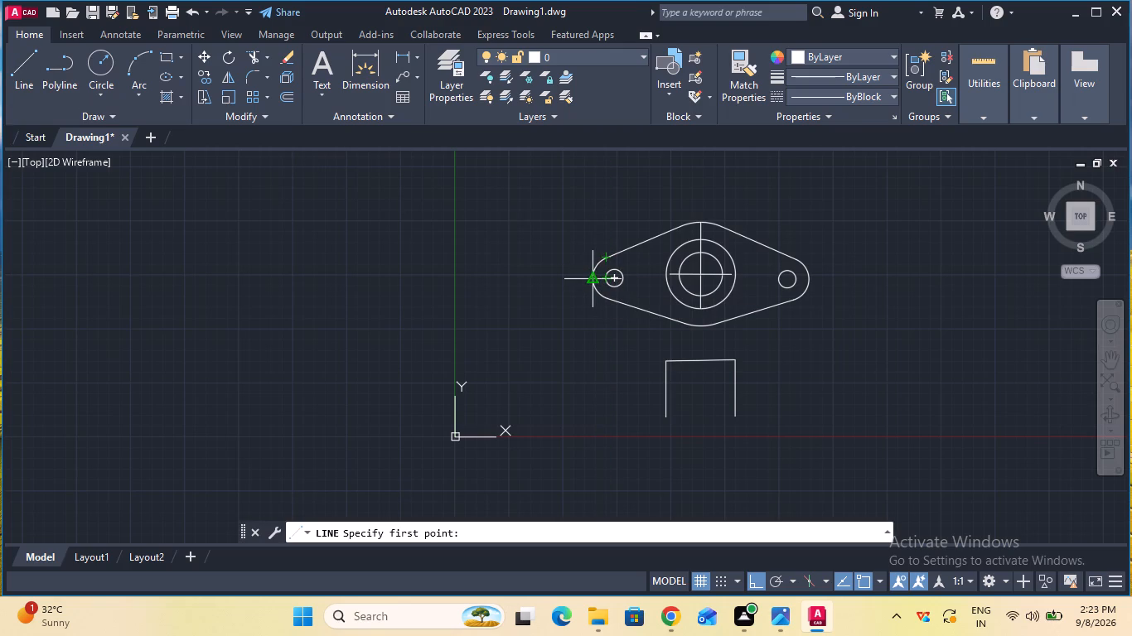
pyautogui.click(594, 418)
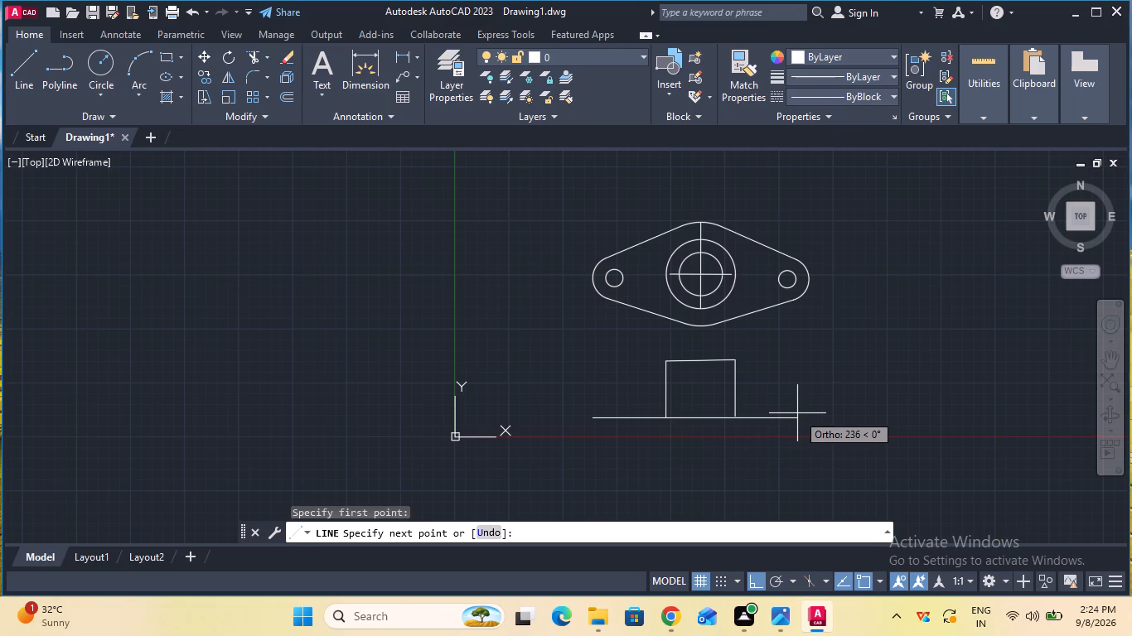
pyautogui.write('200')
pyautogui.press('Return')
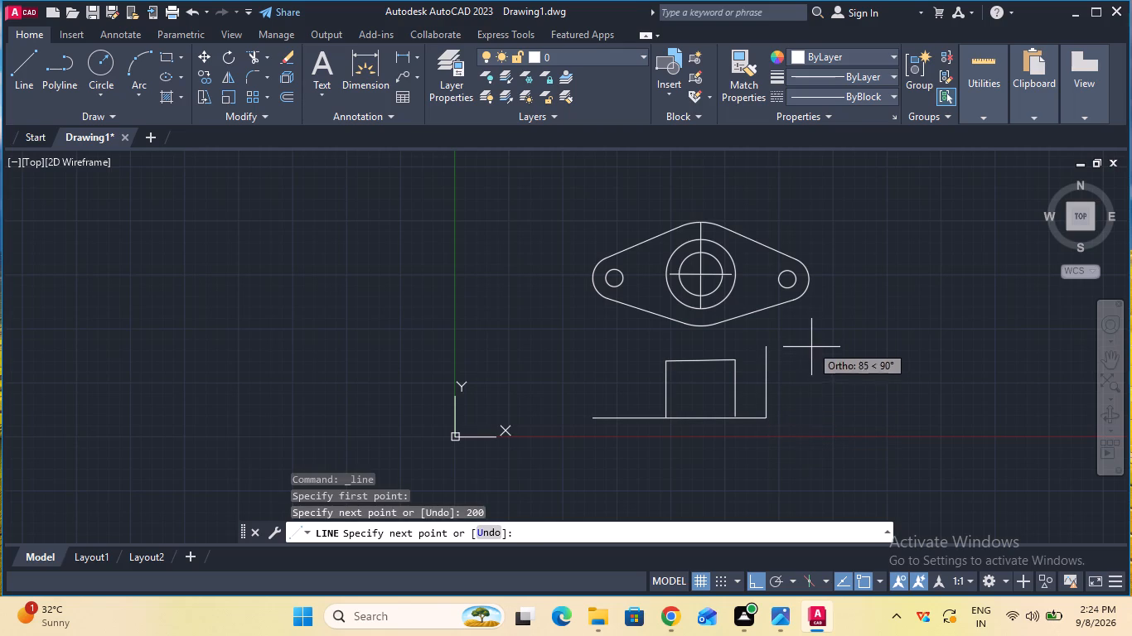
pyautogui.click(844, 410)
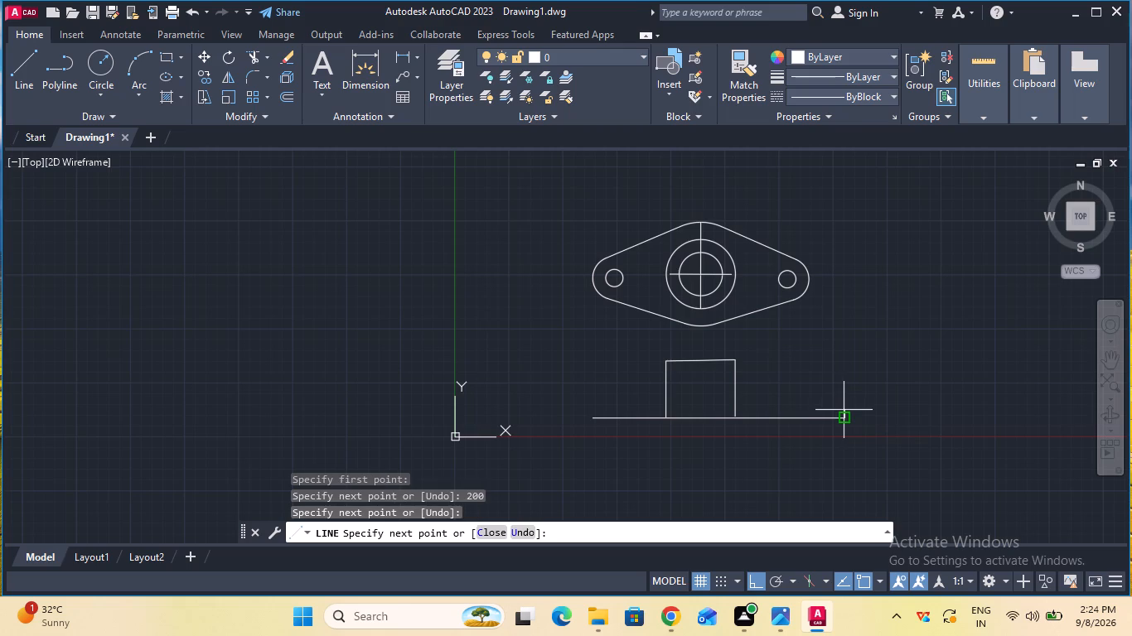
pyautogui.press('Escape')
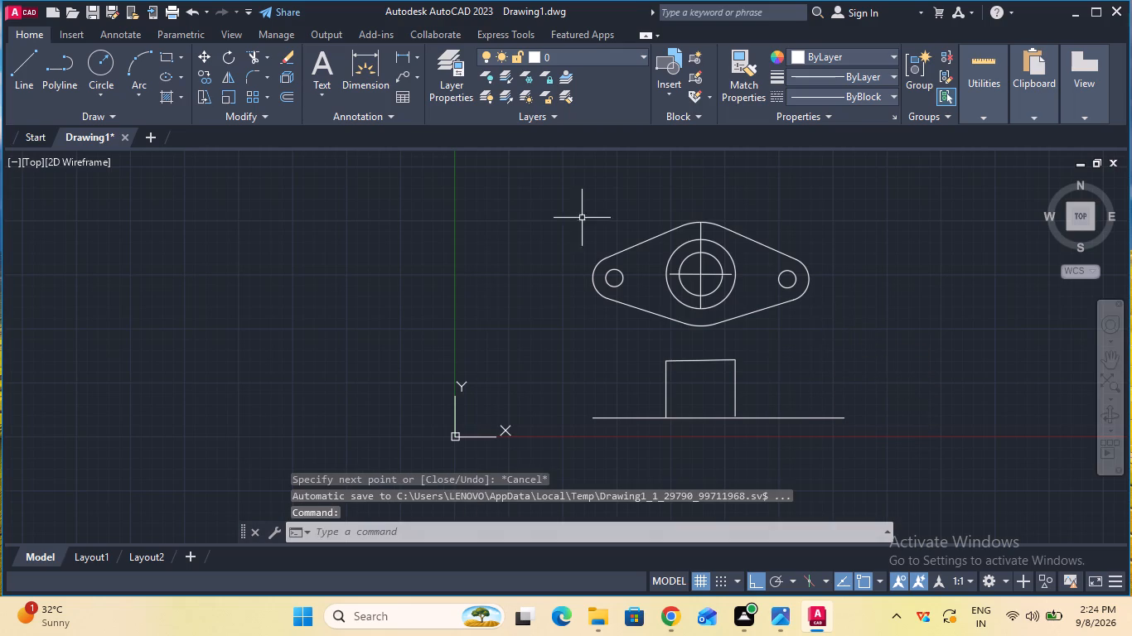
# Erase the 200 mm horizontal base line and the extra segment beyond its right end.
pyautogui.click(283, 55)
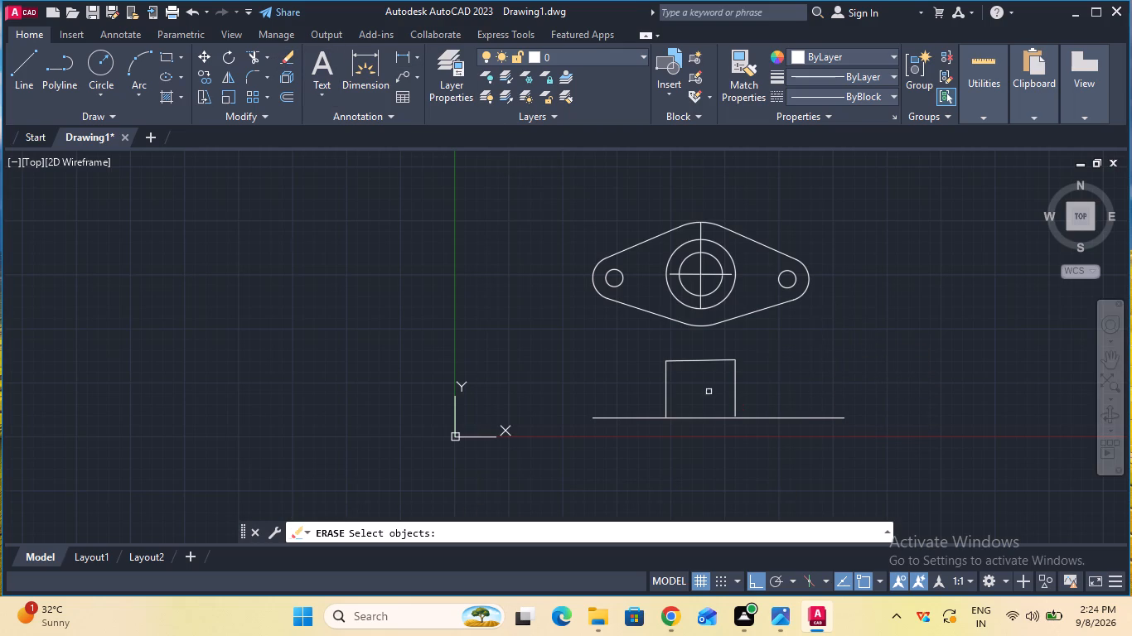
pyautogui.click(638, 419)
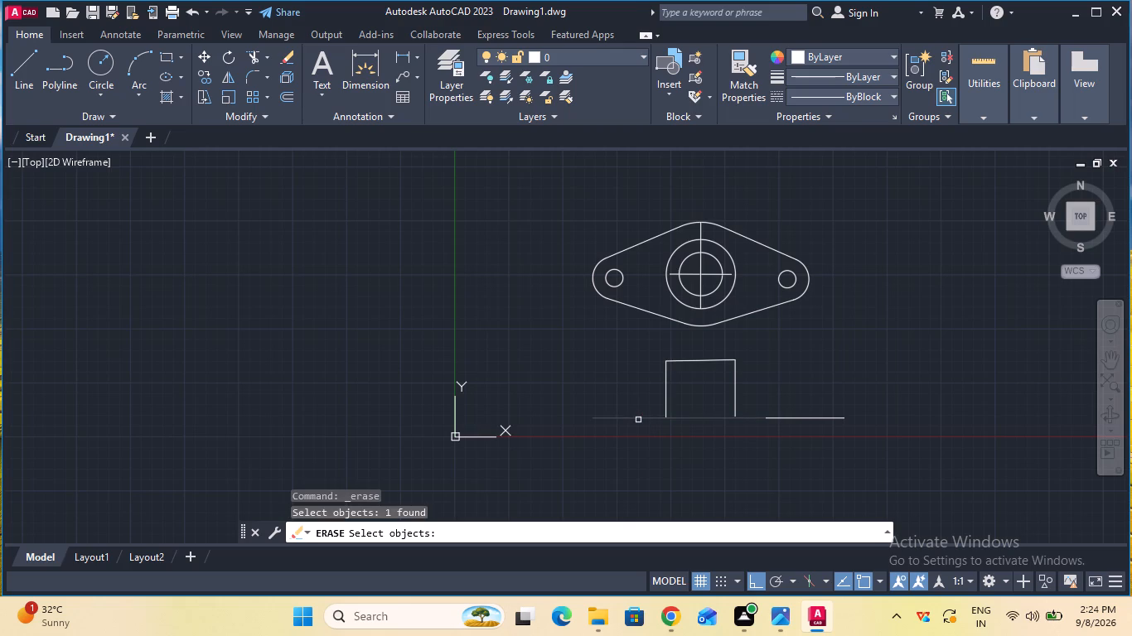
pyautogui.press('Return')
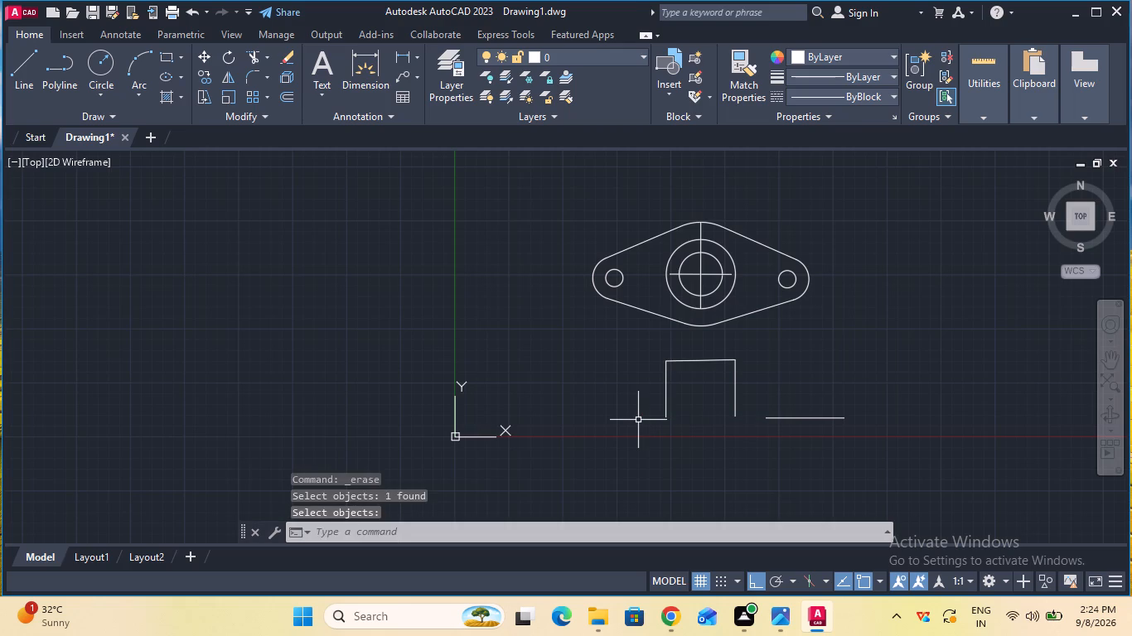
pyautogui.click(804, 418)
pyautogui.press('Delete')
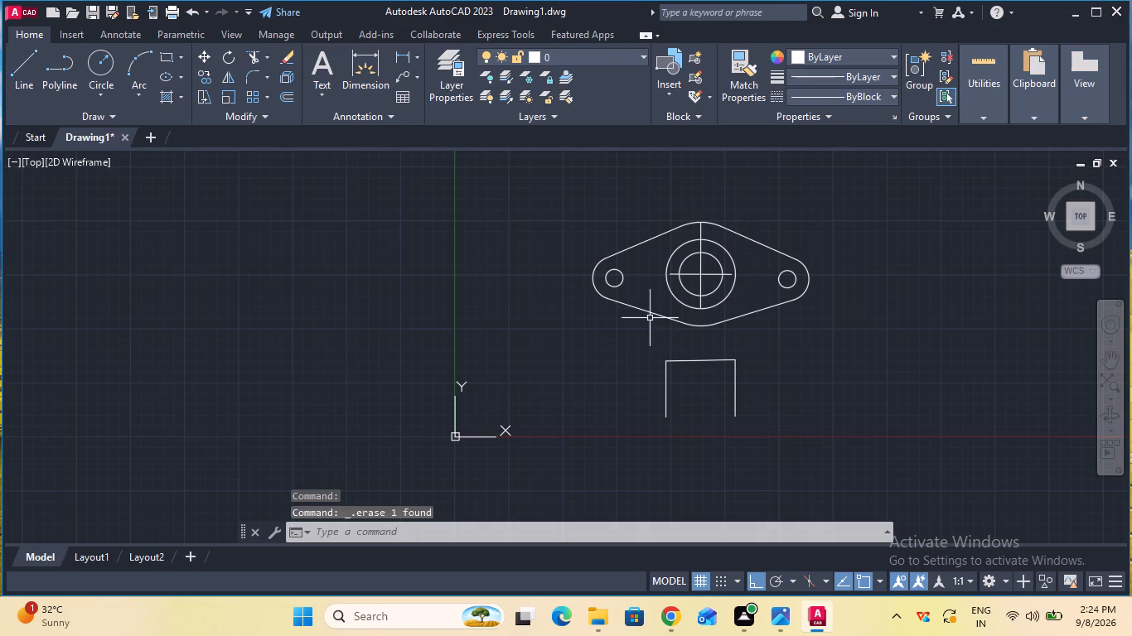
# Draw a 100 mm horizontal line leftward at the verticals' foot, starting directly below the central circles' centre.
pyautogui.click(36, 55)
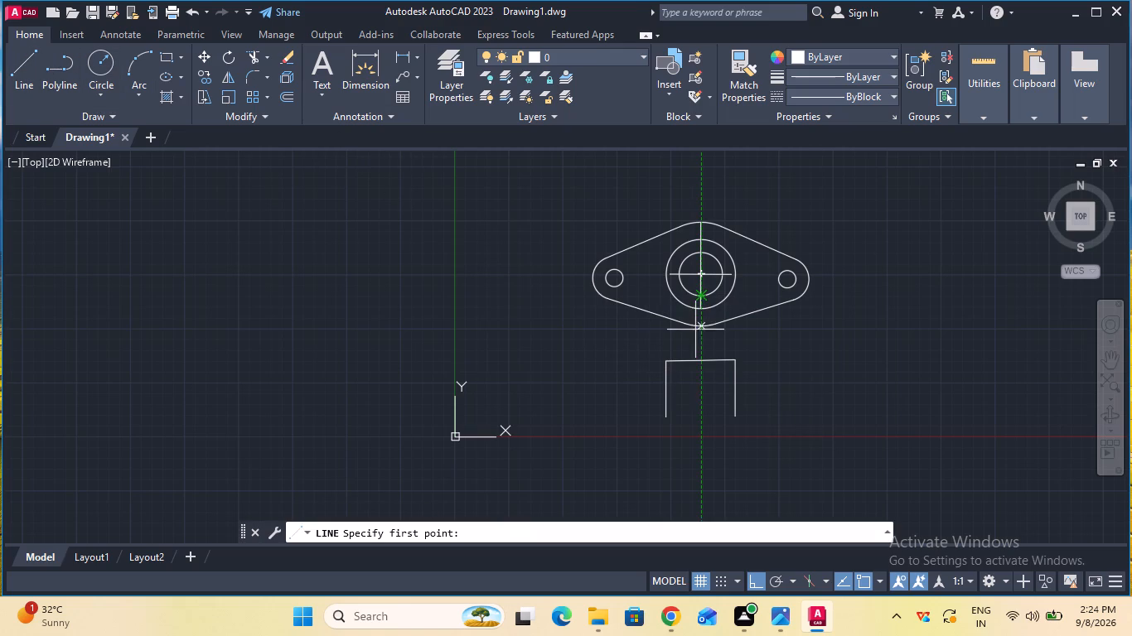
pyautogui.click(704, 419)
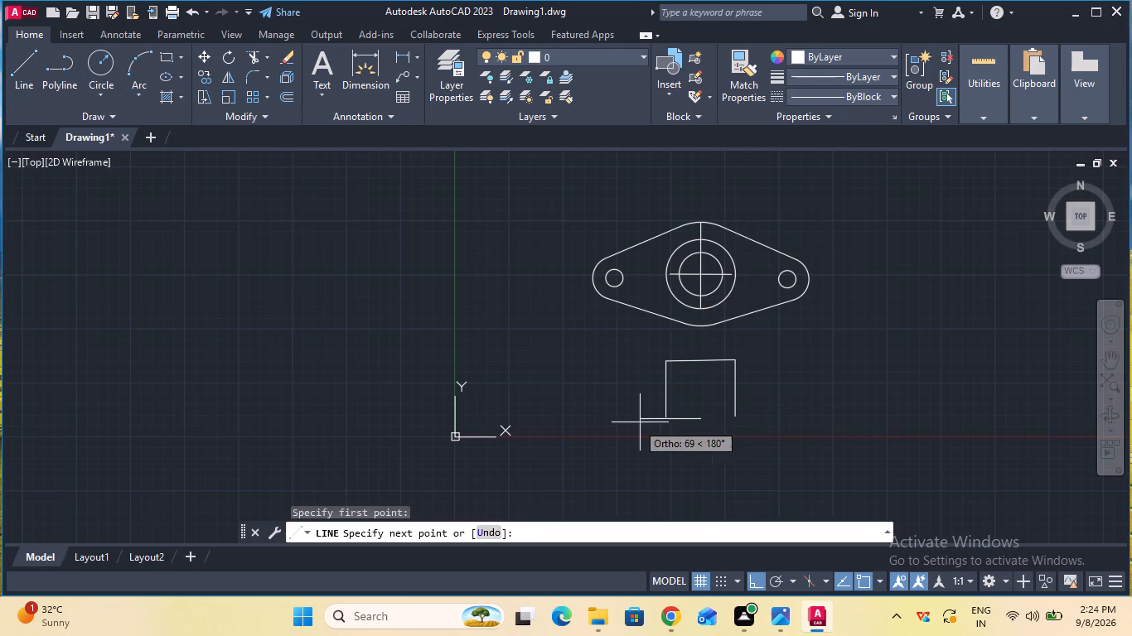
pyautogui.write('100')
pyautogui.press('Return')
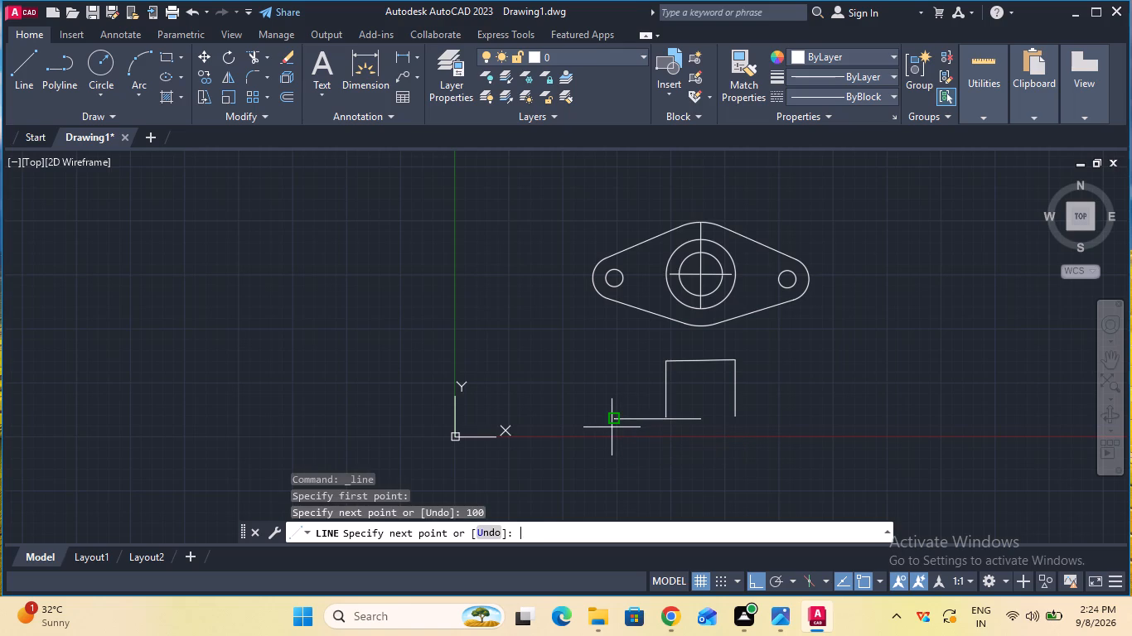
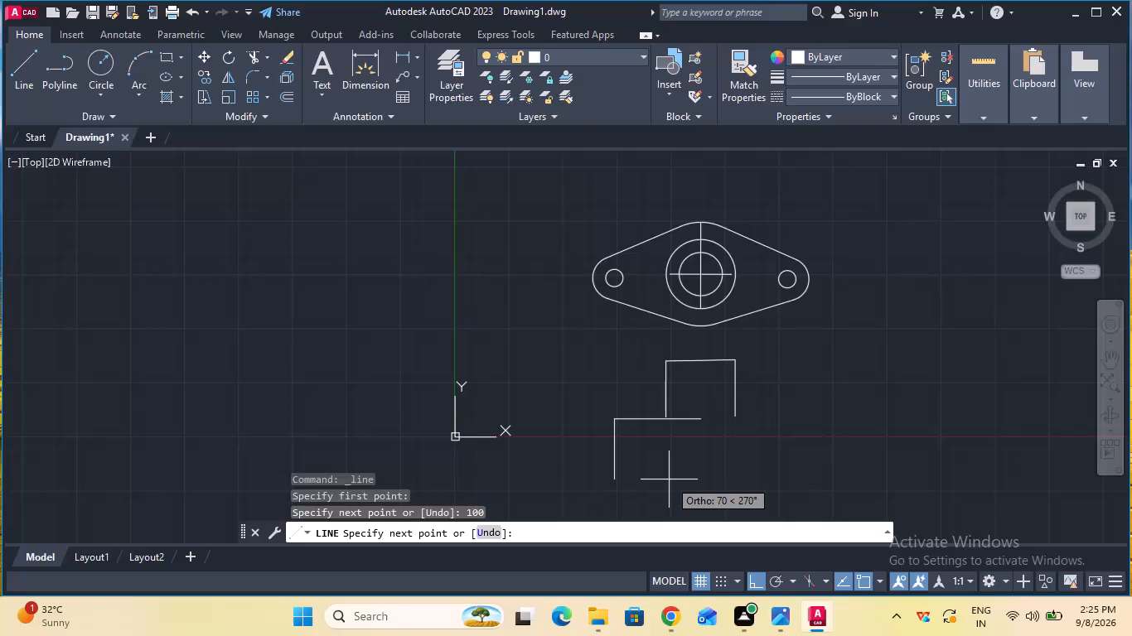
# End the Line command after the 100 mm horizontal segment, without adding a further segment.
pyautogui.press('Escape')
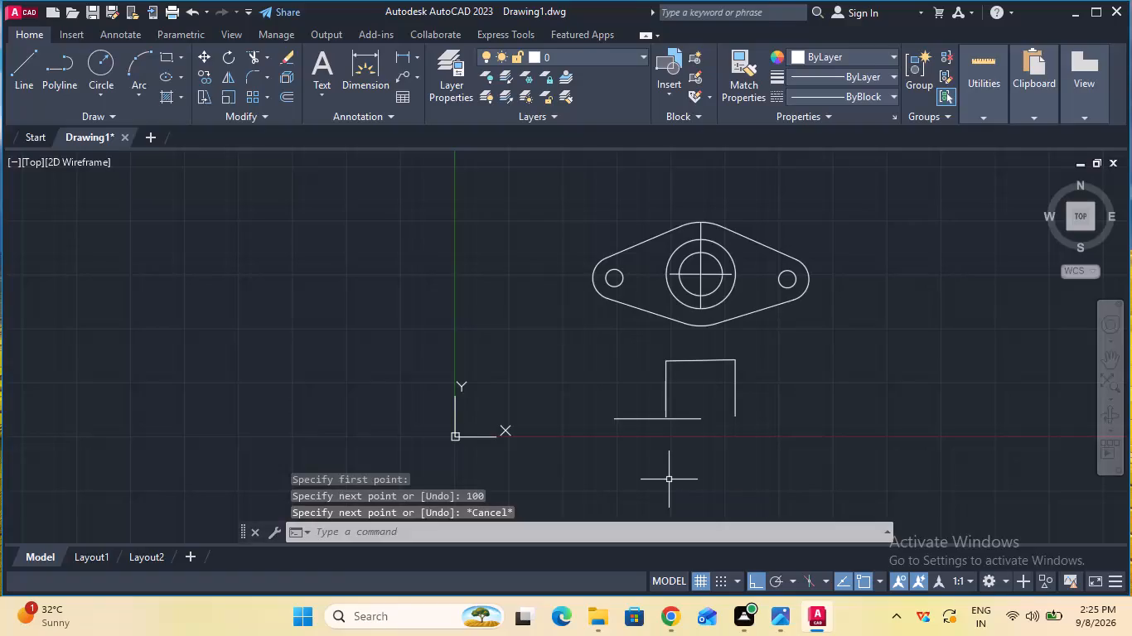
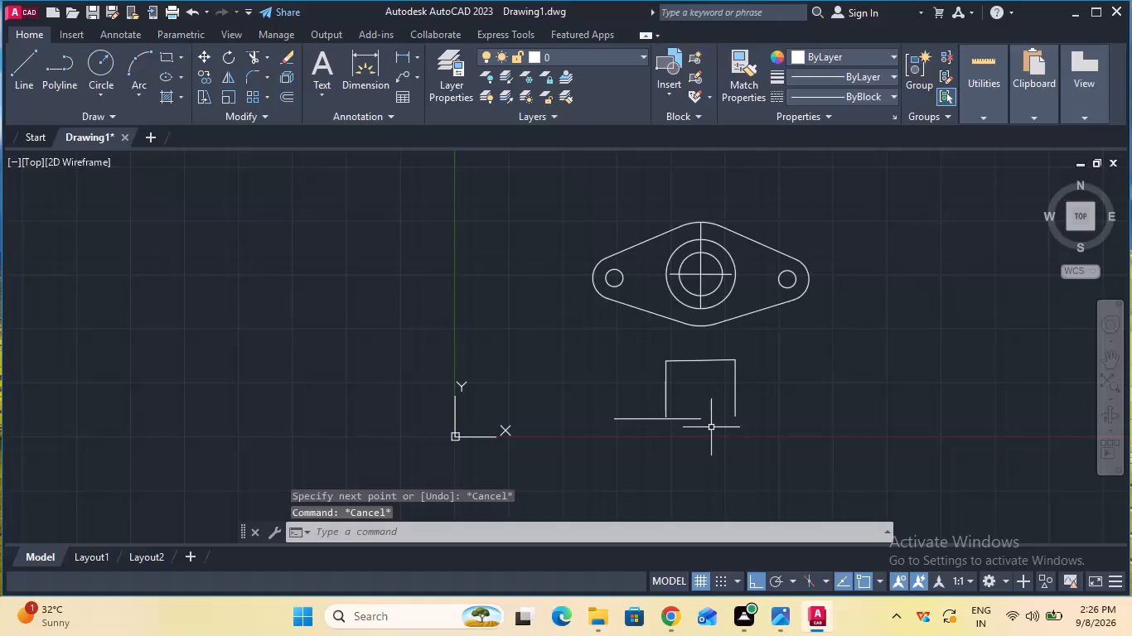
# Delete the 100 mm horizontal line at the base of the upper boss.
pyautogui.click(678, 420)
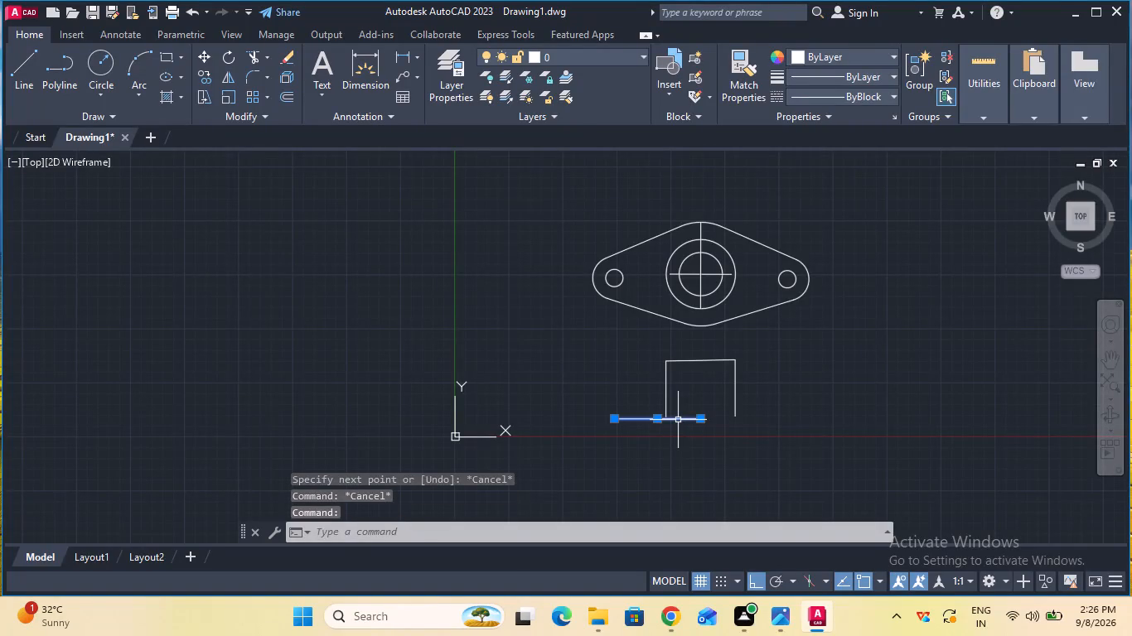
pyautogui.press('Delete')
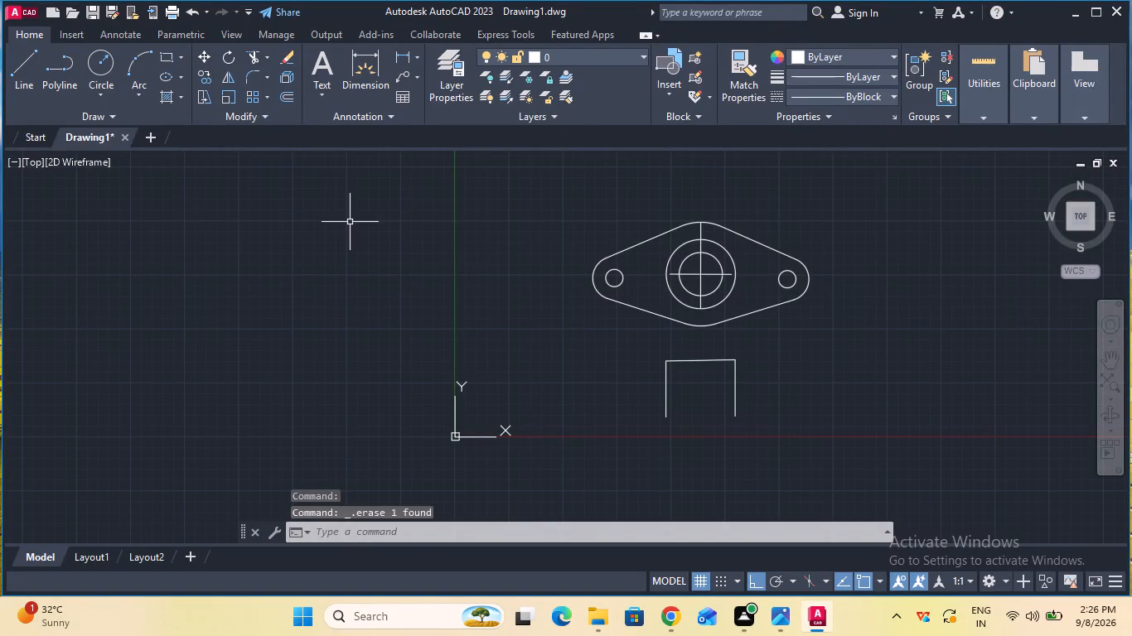
# Draw a 250 mm horizontal line along the upper boss's base, starting directly below the flange view's left extreme.
pyautogui.click(27, 59)
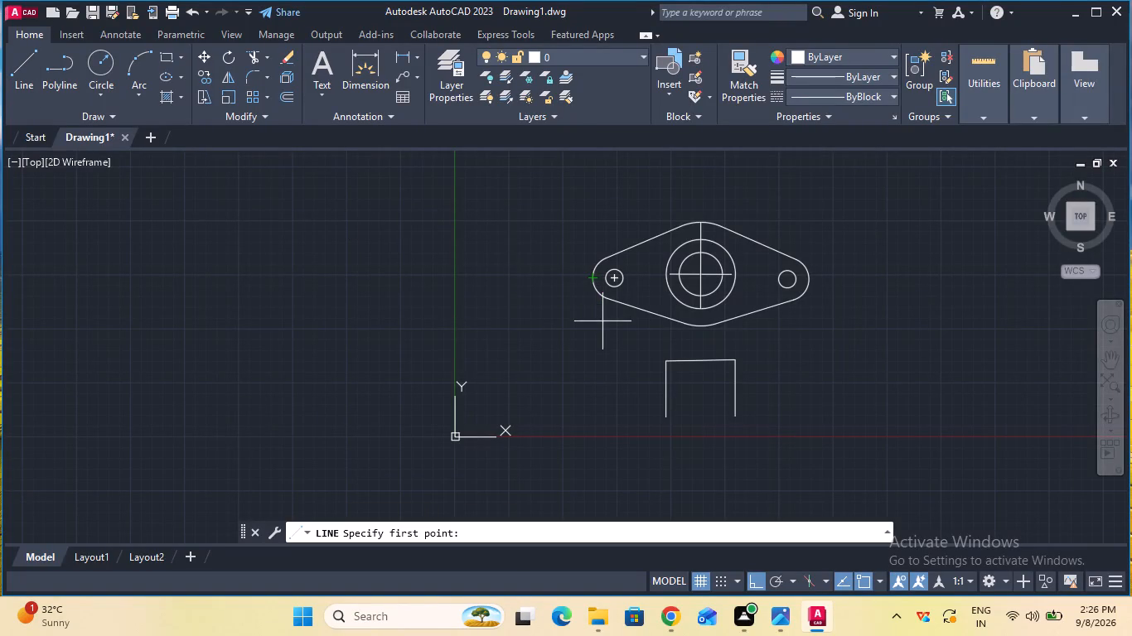
pyautogui.click(590, 418)
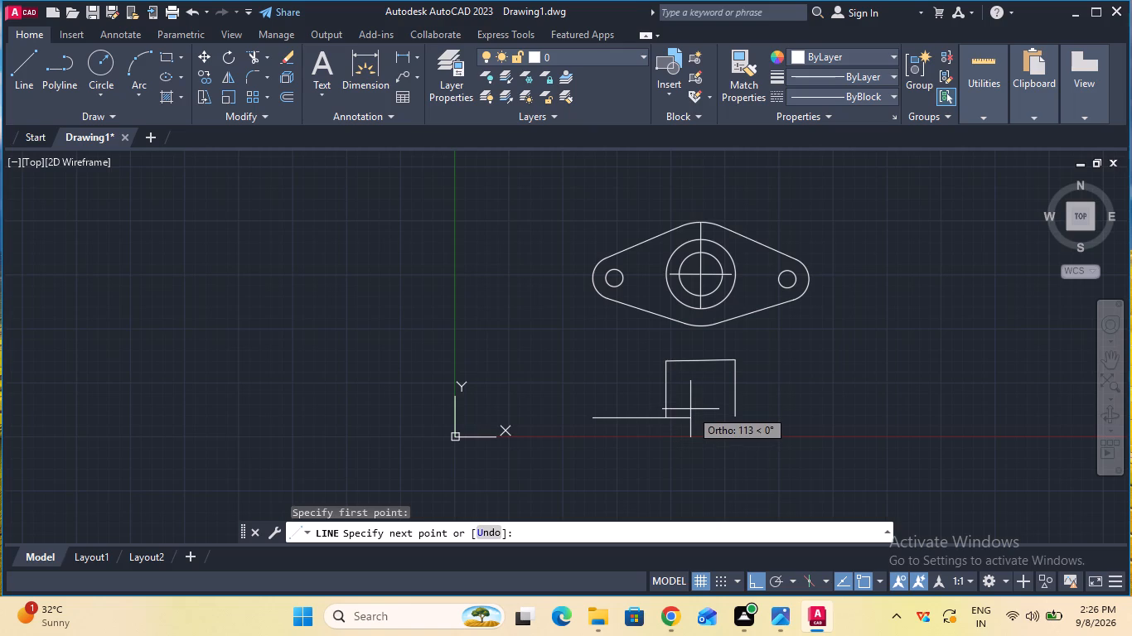
pyautogui.write('25')
pyautogui.press('0')
pyautogui.press('Return')
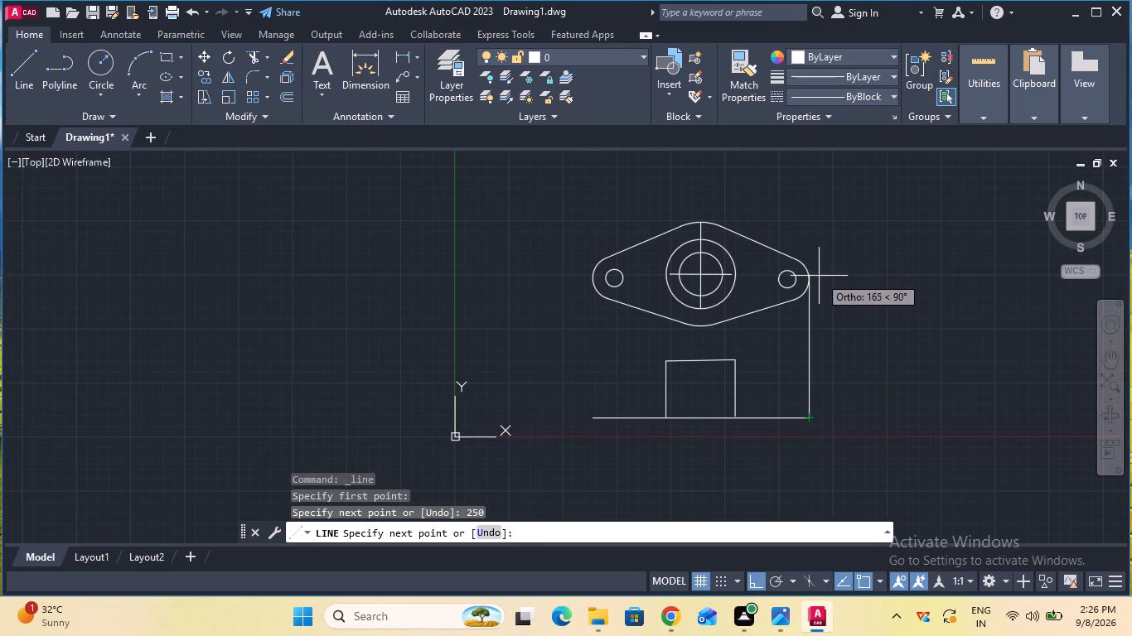
pyautogui.press('Escape')
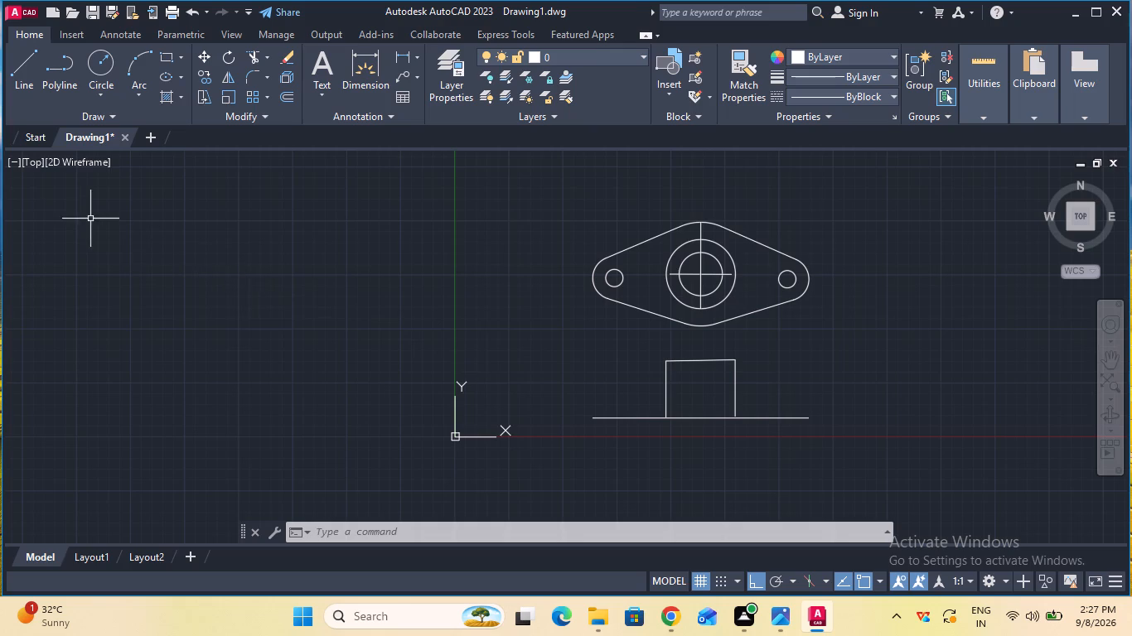
# Complete the flange rectangle below the 250 mm line with a 20 mm left side, a 250 mm bottom edge and a closing right side.
pyautogui.click(17, 88)
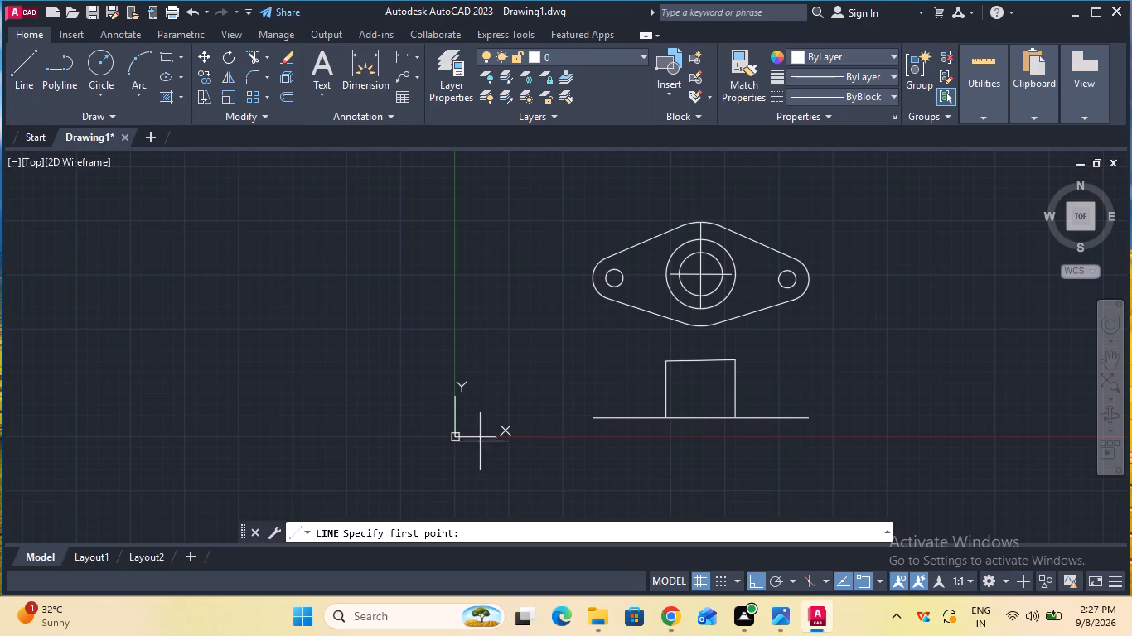
pyautogui.click(595, 420)
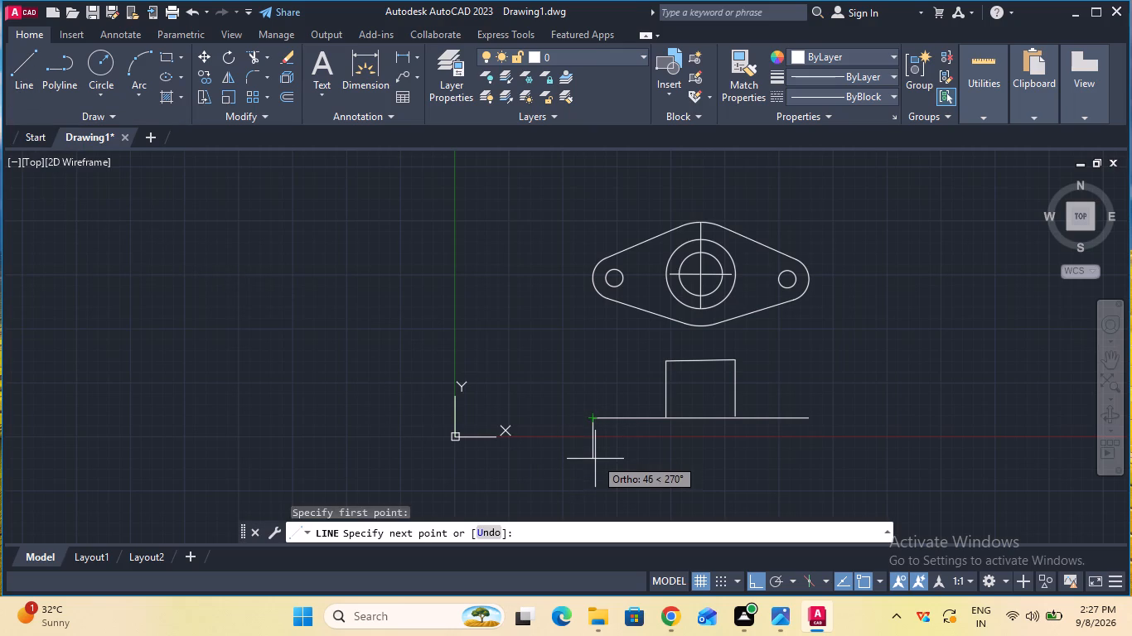
pyautogui.write('20')
pyautogui.press('Return')
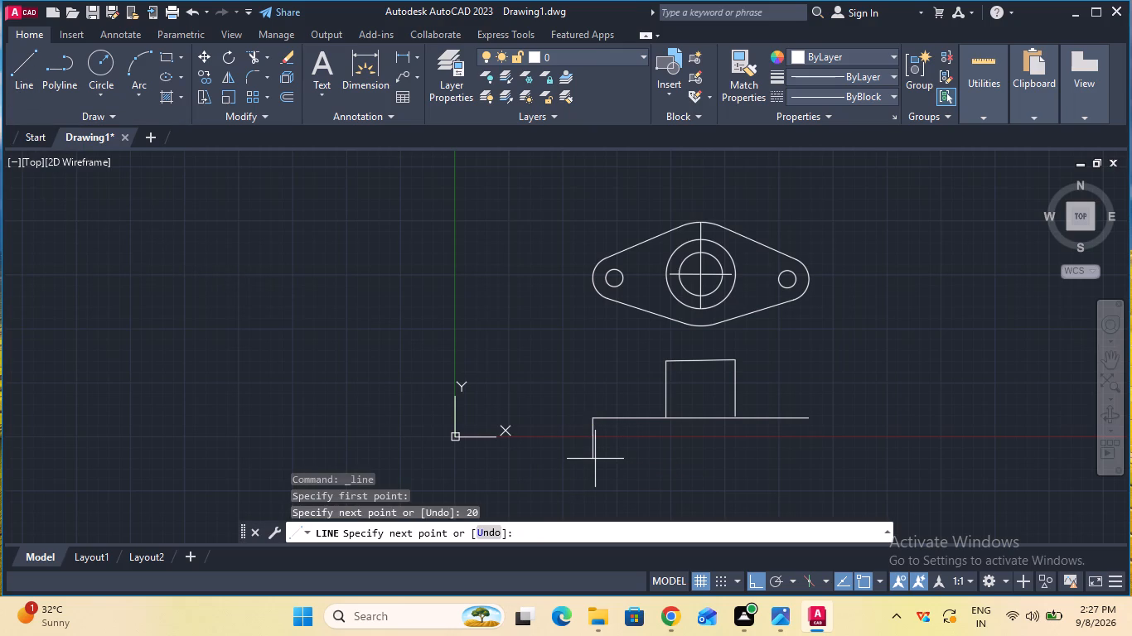
pyautogui.write('250')
pyautogui.press('Return')
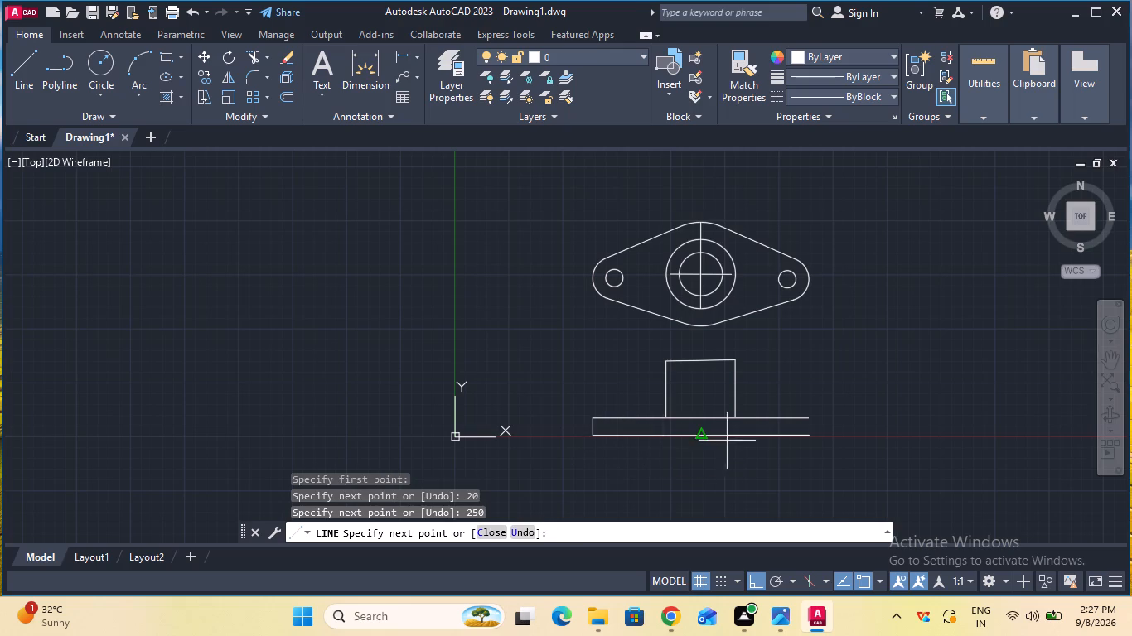
pyautogui.click(805, 422)
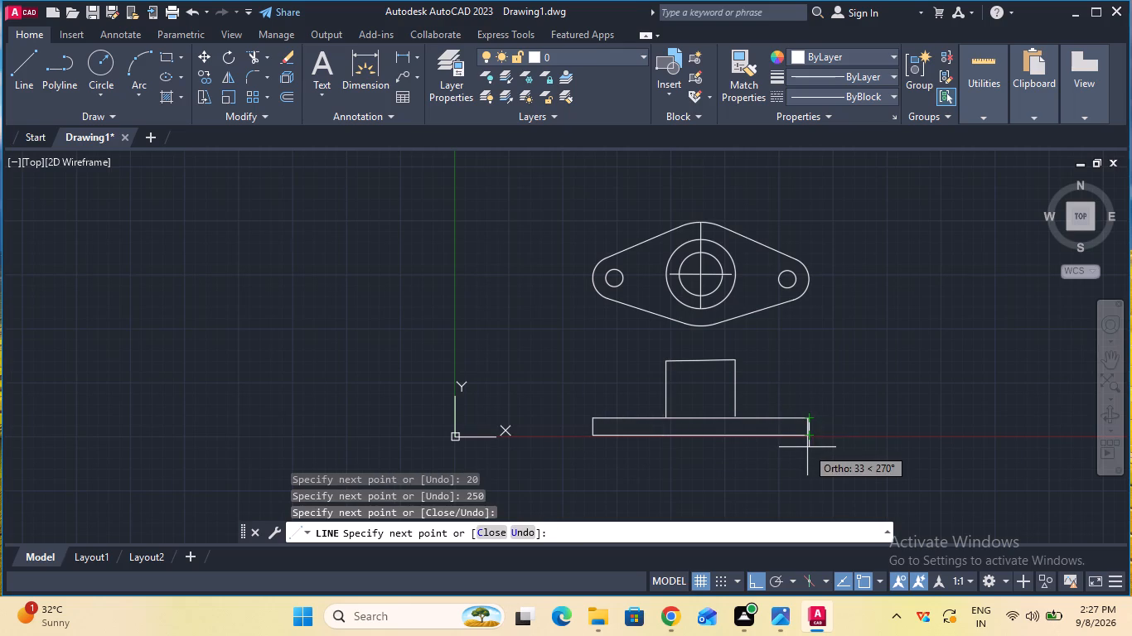
pyautogui.press('Escape')
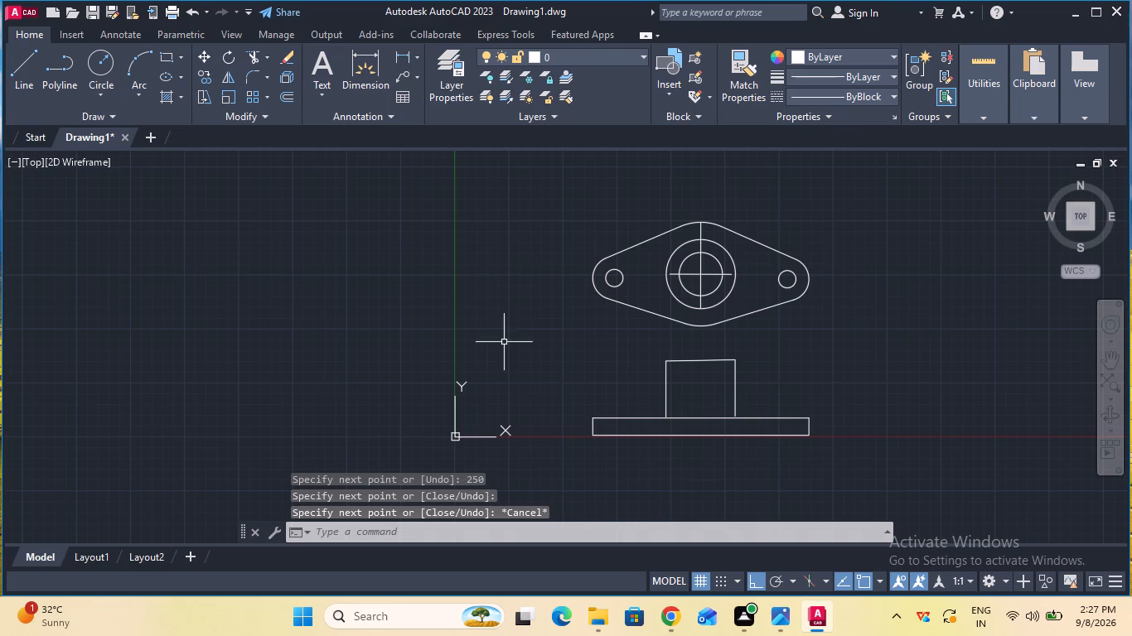
# Draw the lower boss outline beneath the flange, 65 mm deep and 80 mm wide, in line with the upper boss.
pyautogui.click(9, 79)
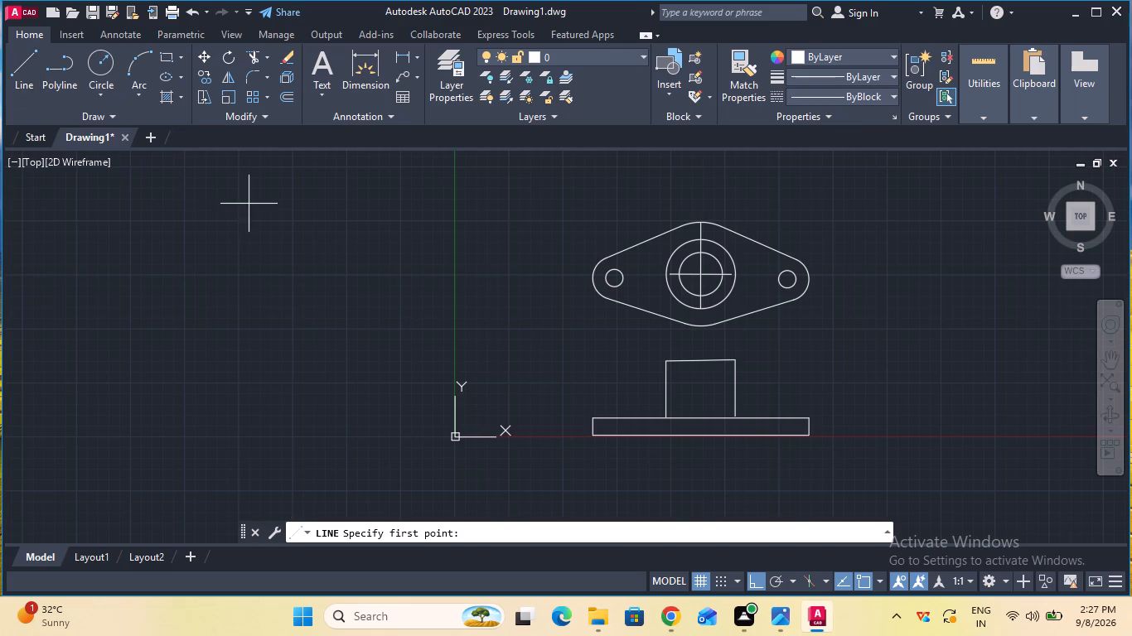
pyautogui.click(666, 439)
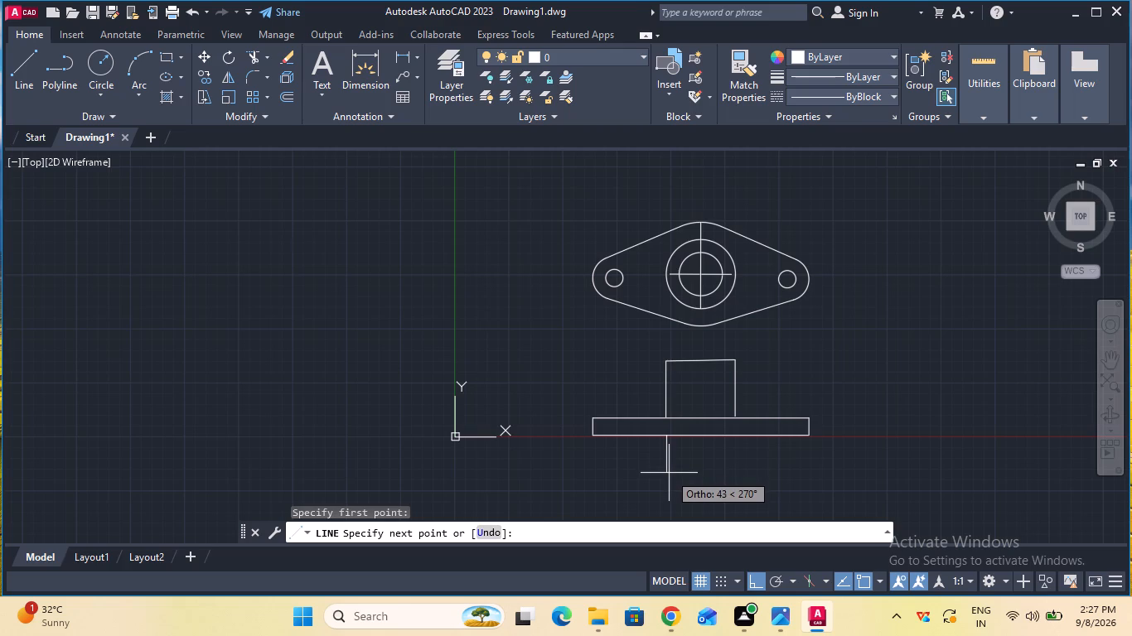
pyautogui.write('65')
pyautogui.press('Return')
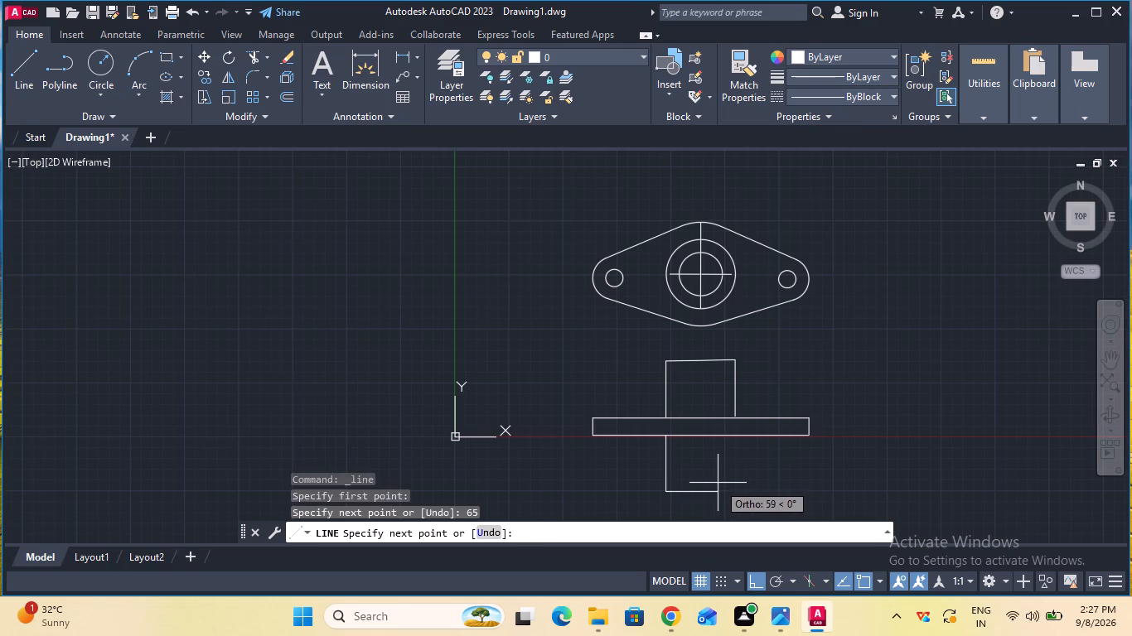
pyautogui.write('80')
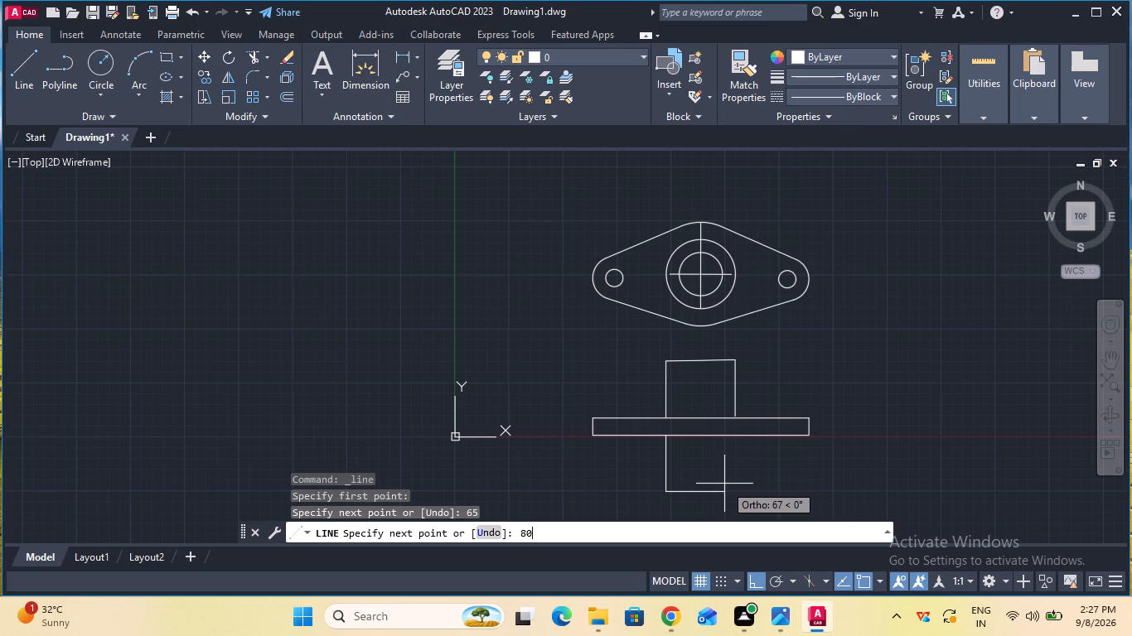
pyautogui.press('Return')
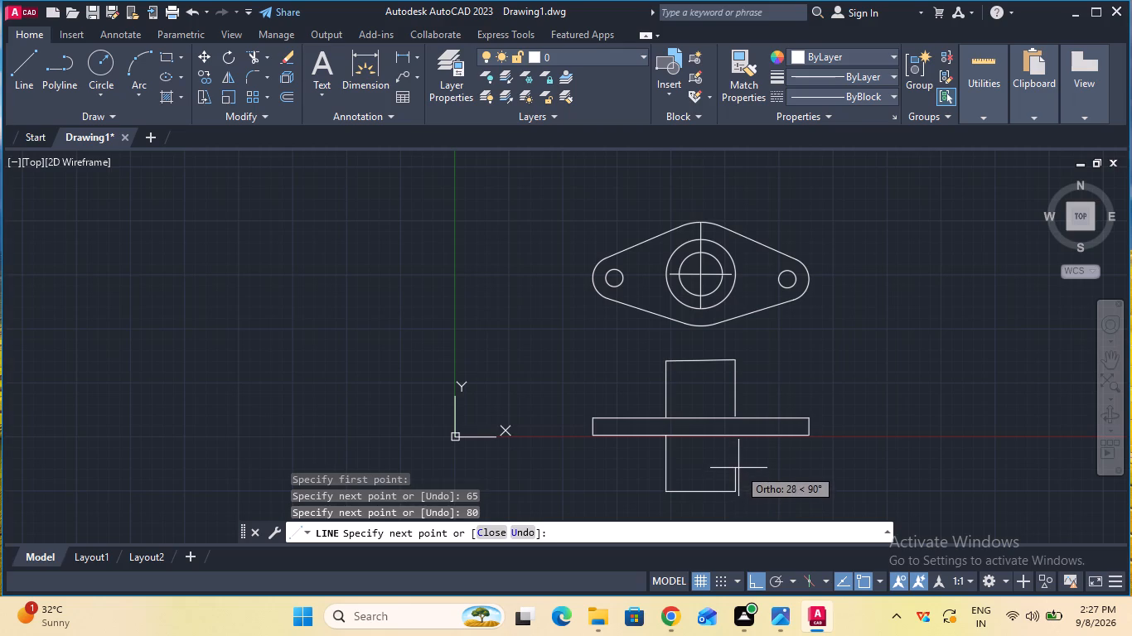
pyautogui.write('65')
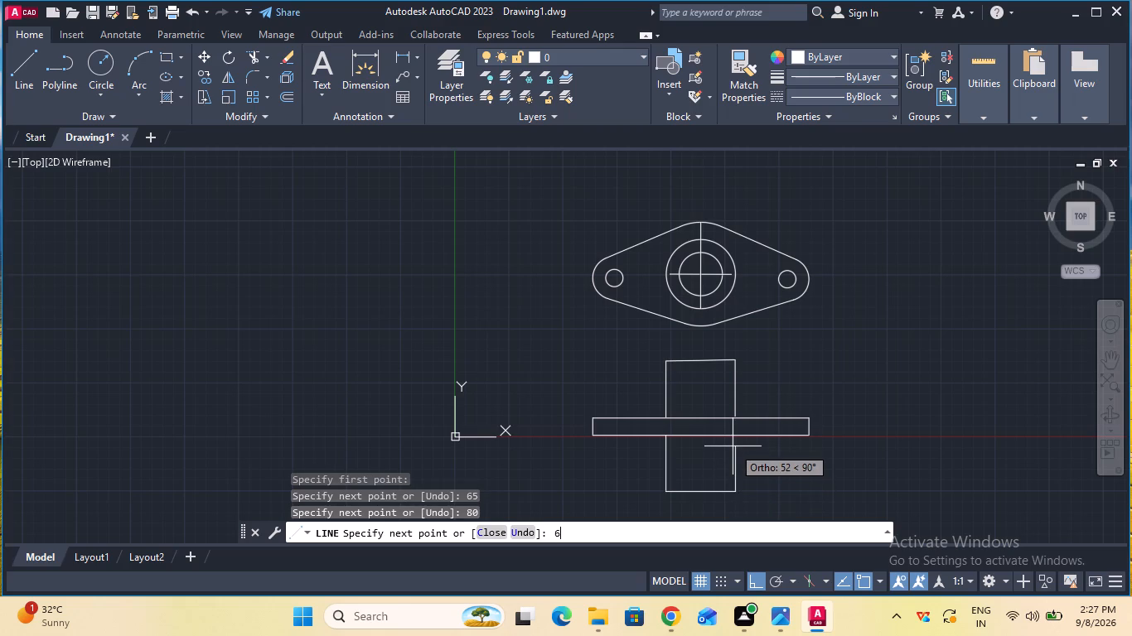
pyautogui.press('Return')
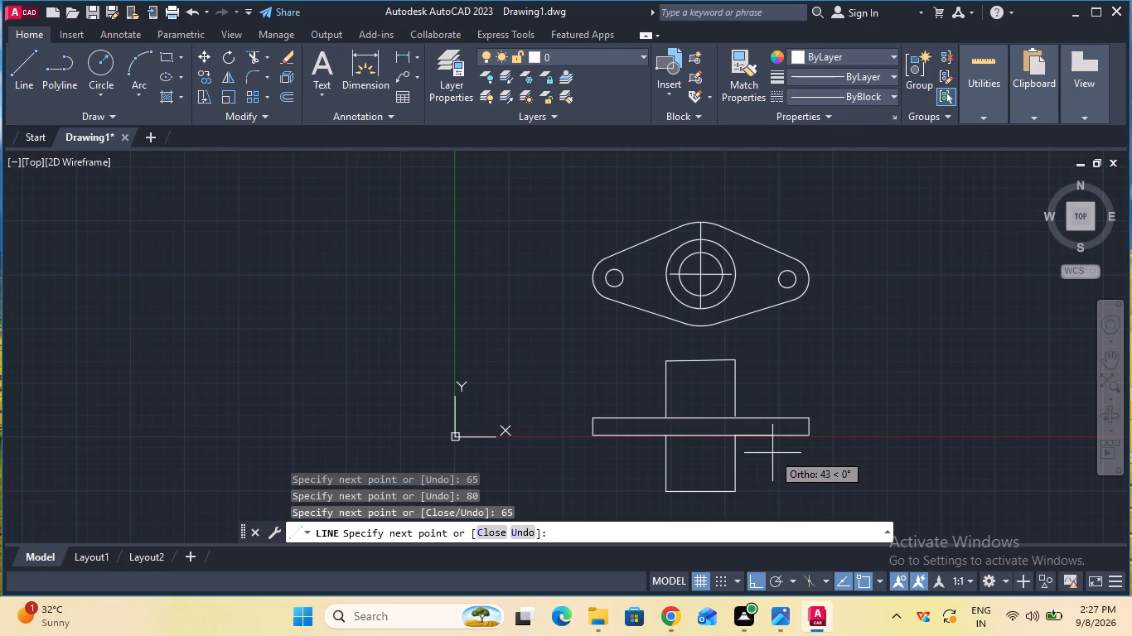
pyautogui.click(772, 453)
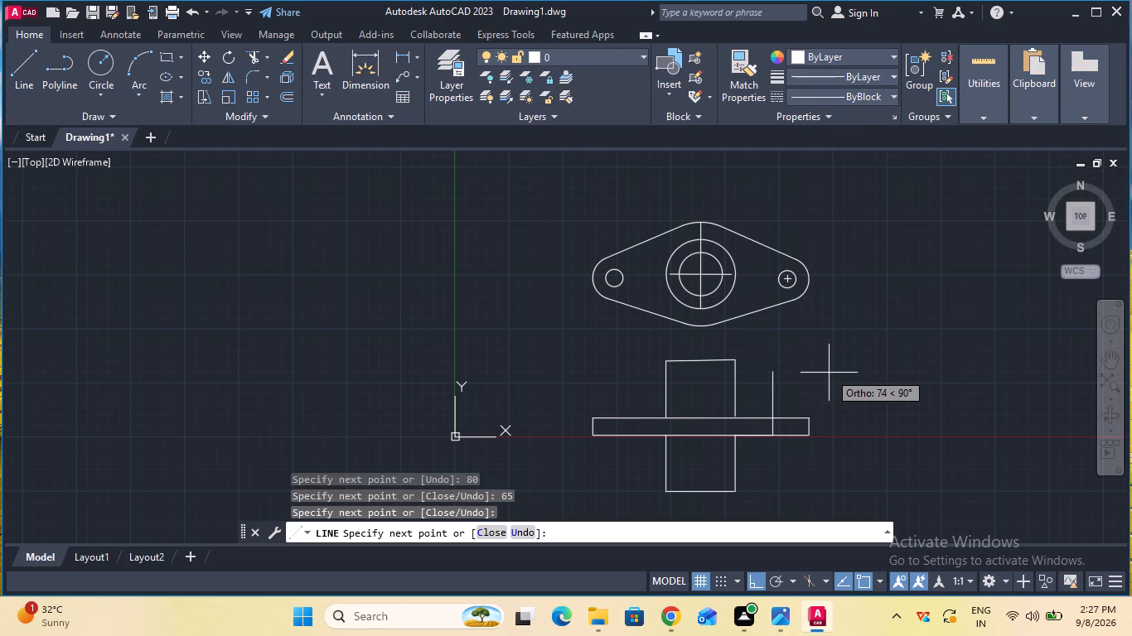
pyautogui.press('Escape')
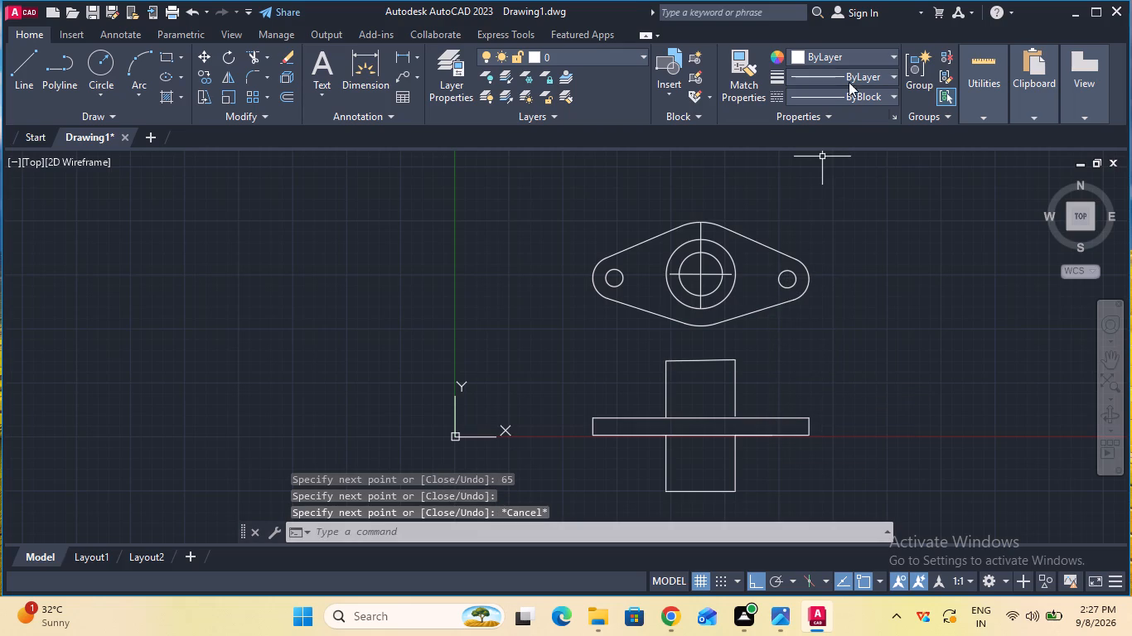
# Set the linetype to CENTER and draw the bore's left edge through the upper and lower bosses, aligned with the inner circle's left quadrant.
pyautogui.click(849, 97)
pyautogui.click(846, 146)
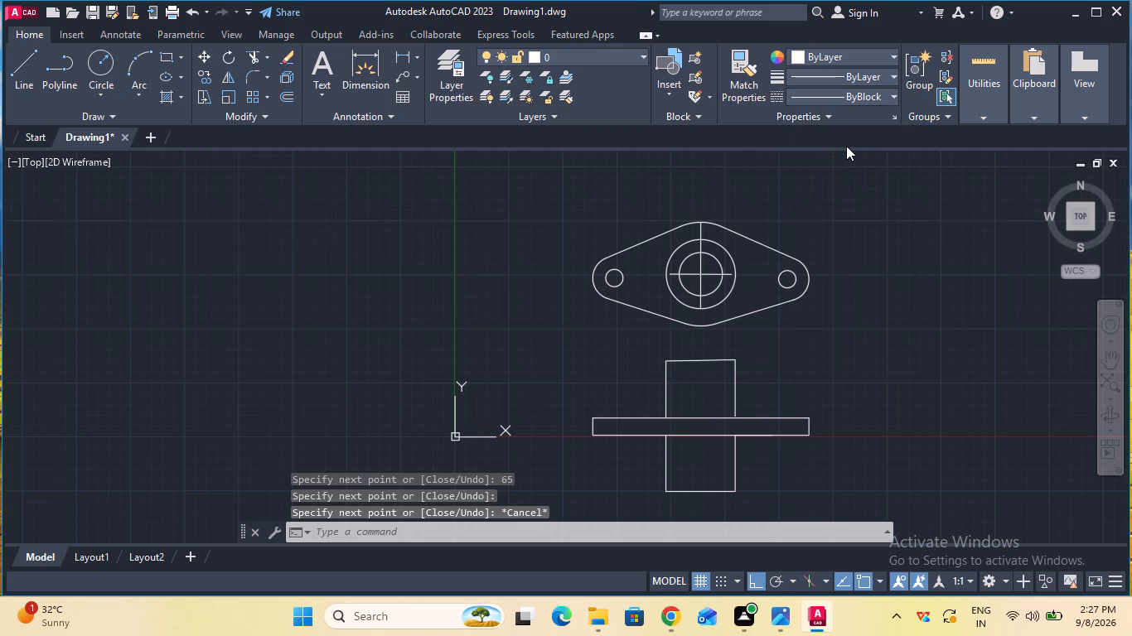
pyautogui.click(844, 97)
pyautogui.click(841, 152)
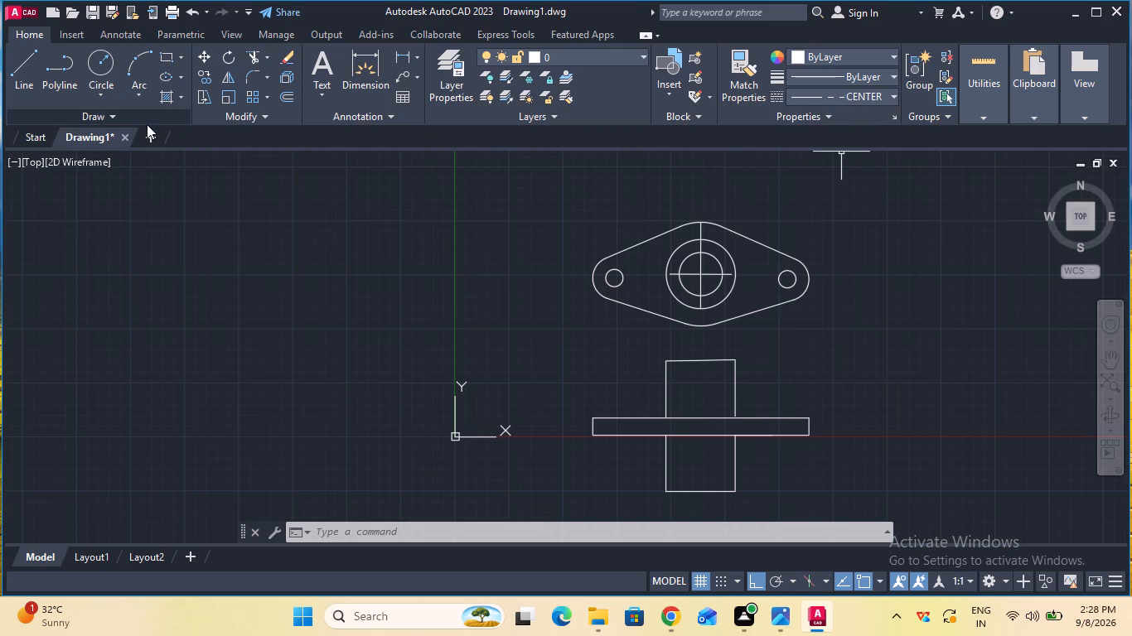
pyautogui.click(29, 88)
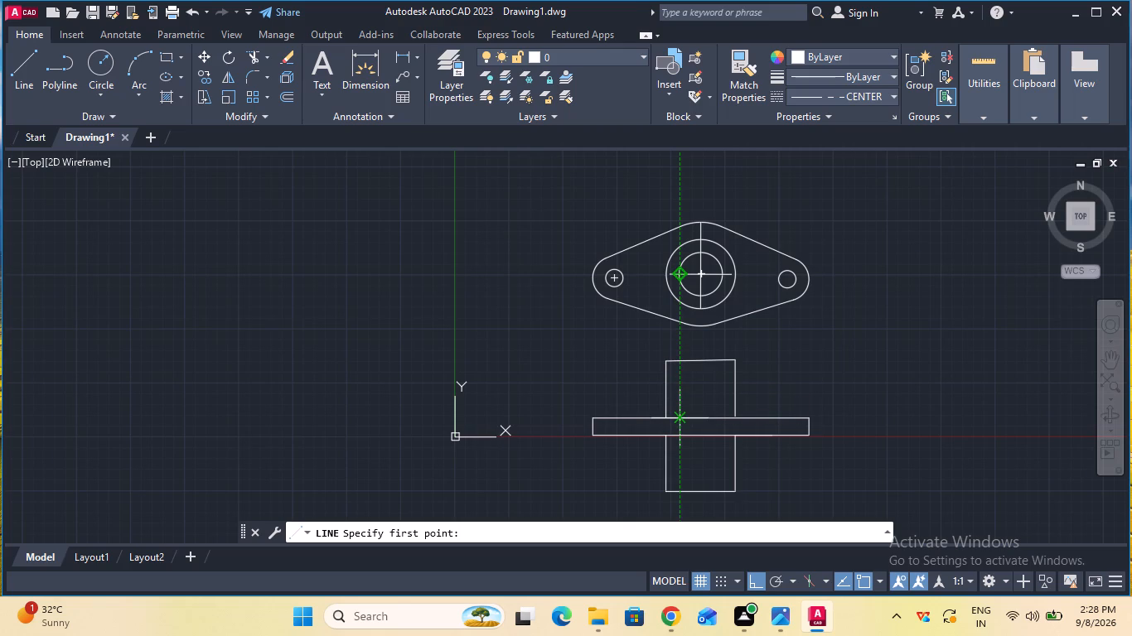
pyautogui.click(680, 364)
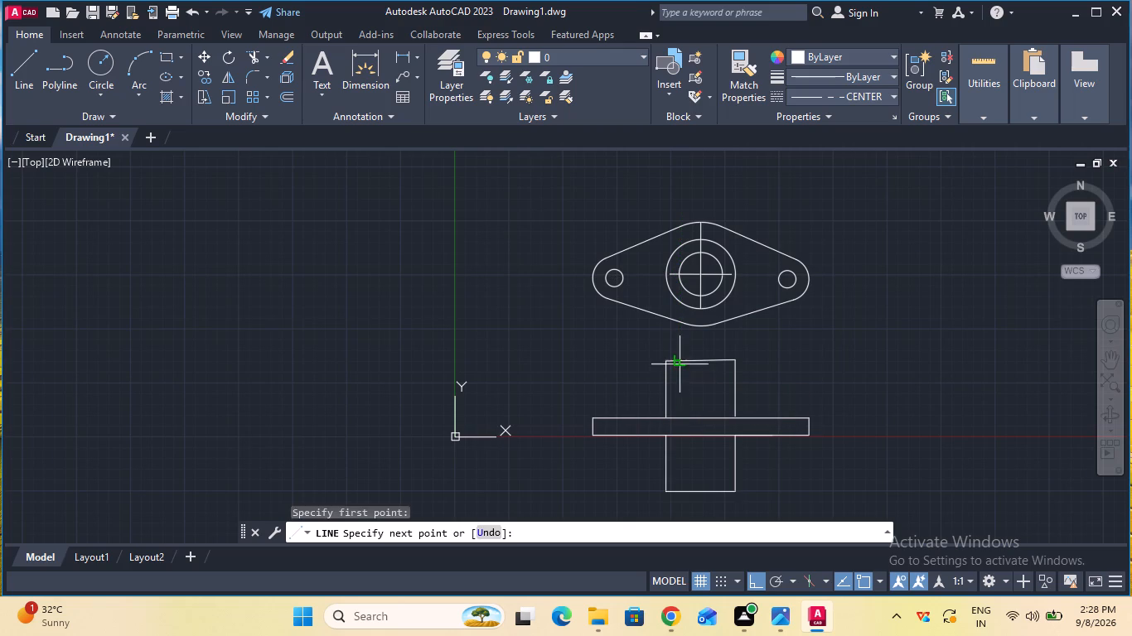
pyautogui.click(684, 422)
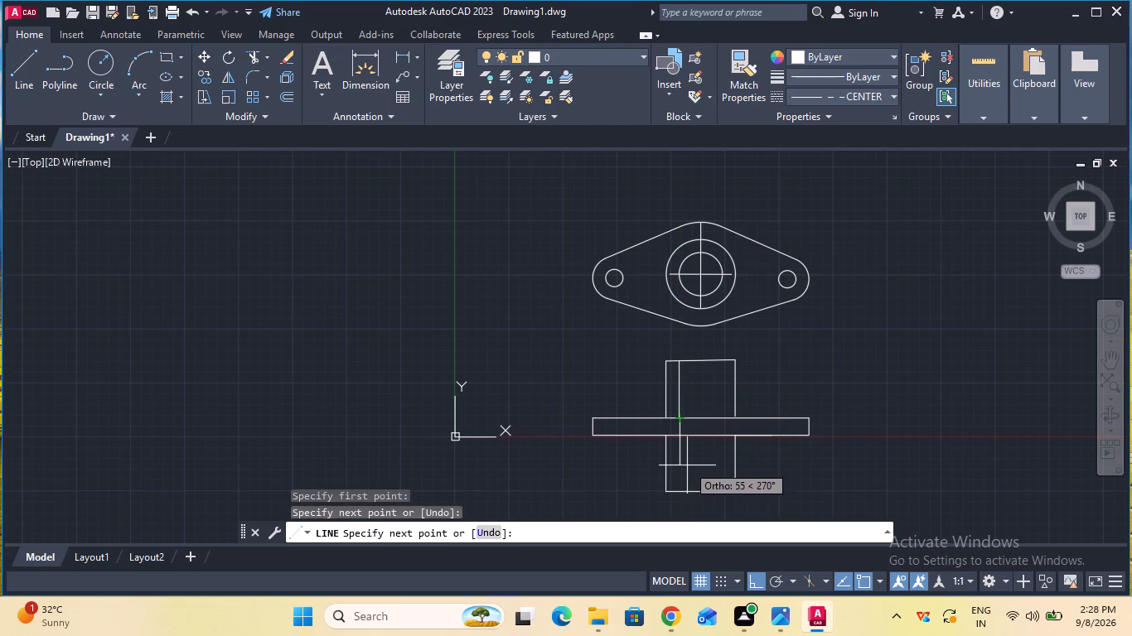
pyautogui.press('Escape')
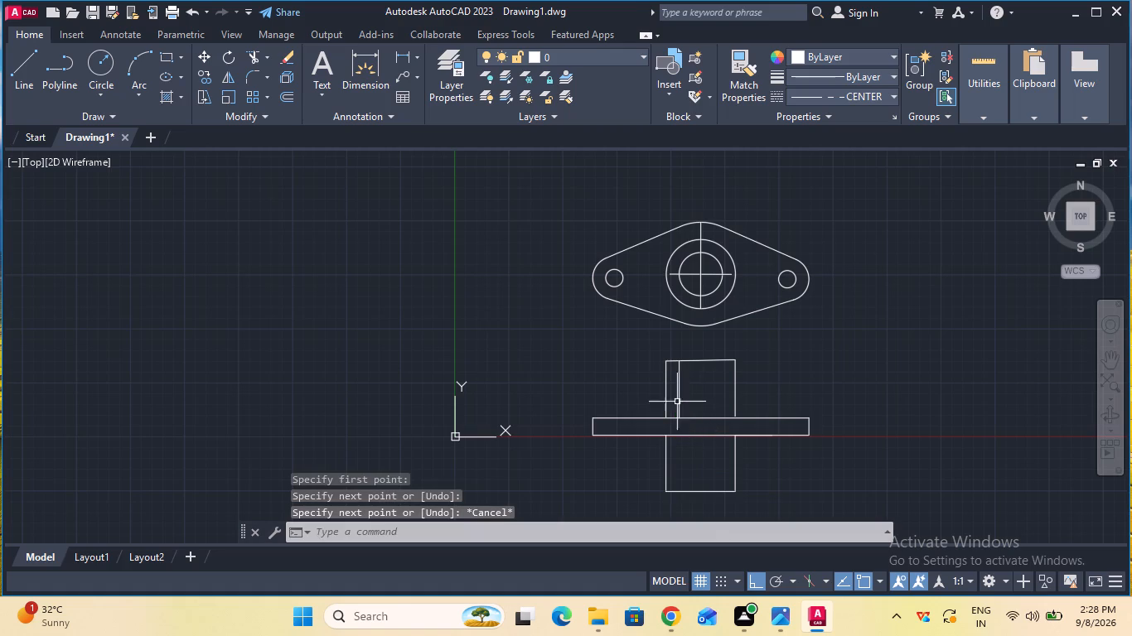
pyautogui.click(31, 51)
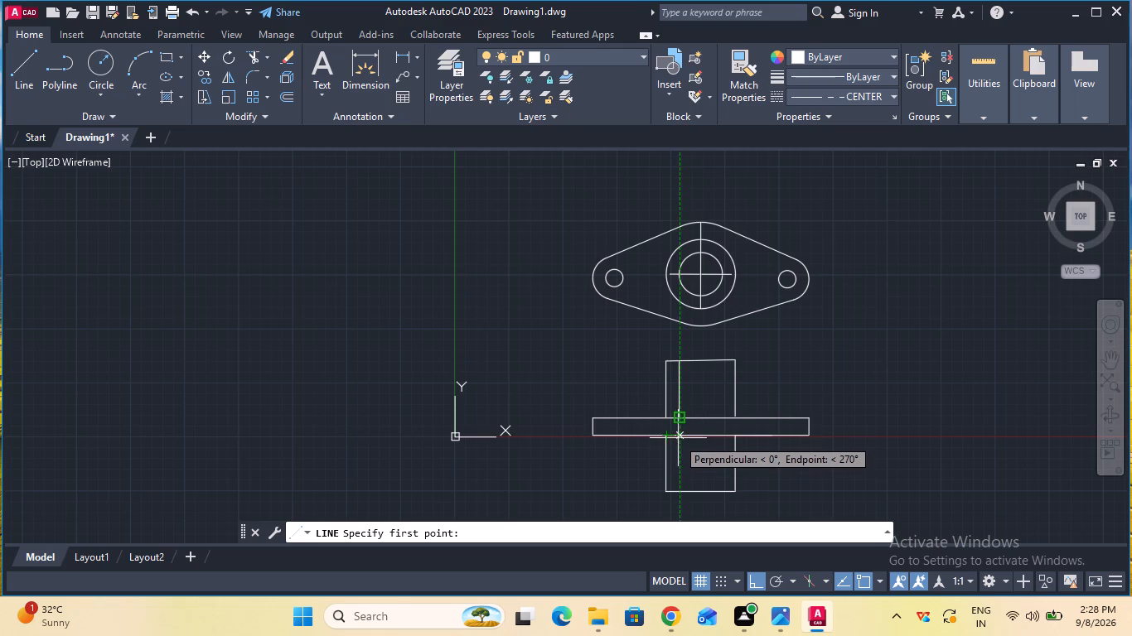
pyautogui.click(681, 439)
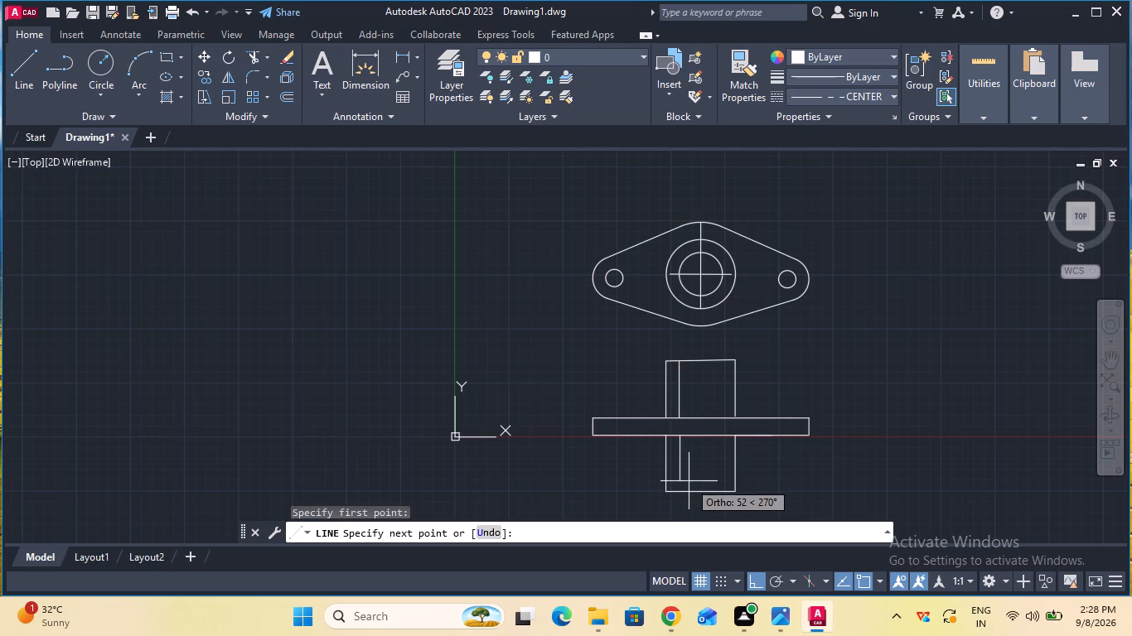
pyautogui.click(689, 489)
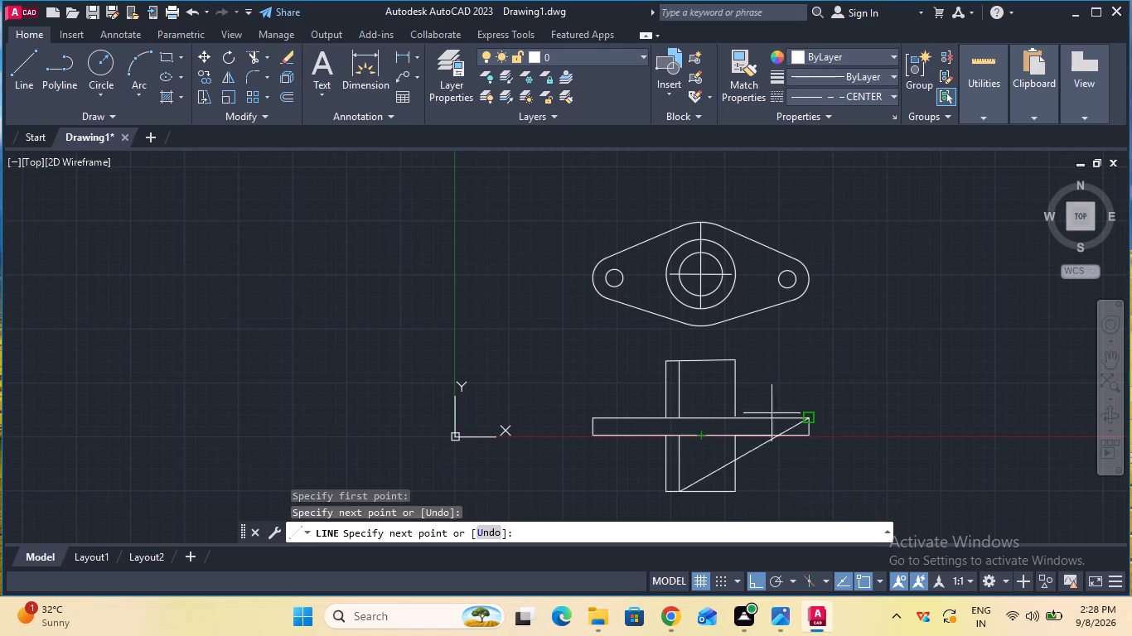
pyautogui.press('Escape')
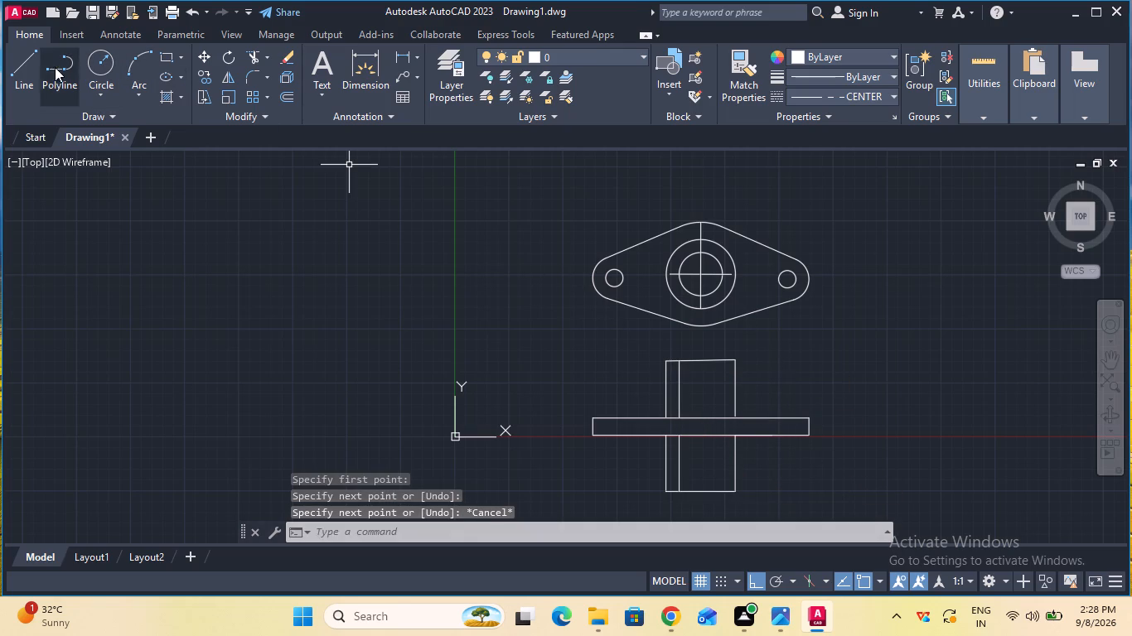
# Draw the bore's right edge through the upper boss, flange and lower boss, aligned with the inner circle's right quadrant.
pyautogui.click(31, 71)
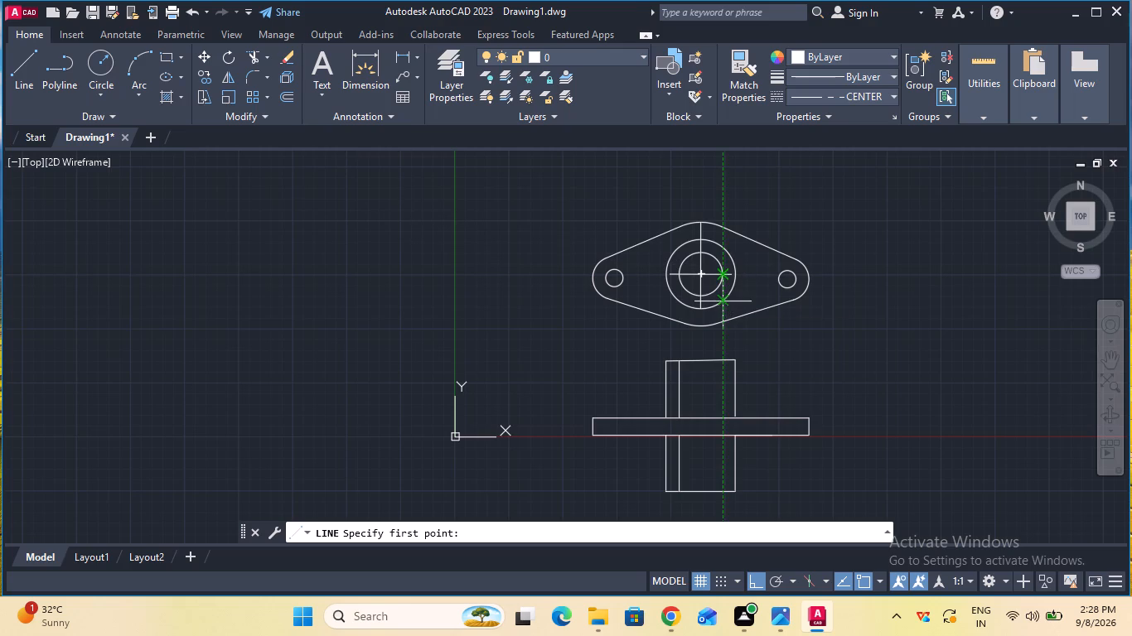
pyautogui.click(720, 359)
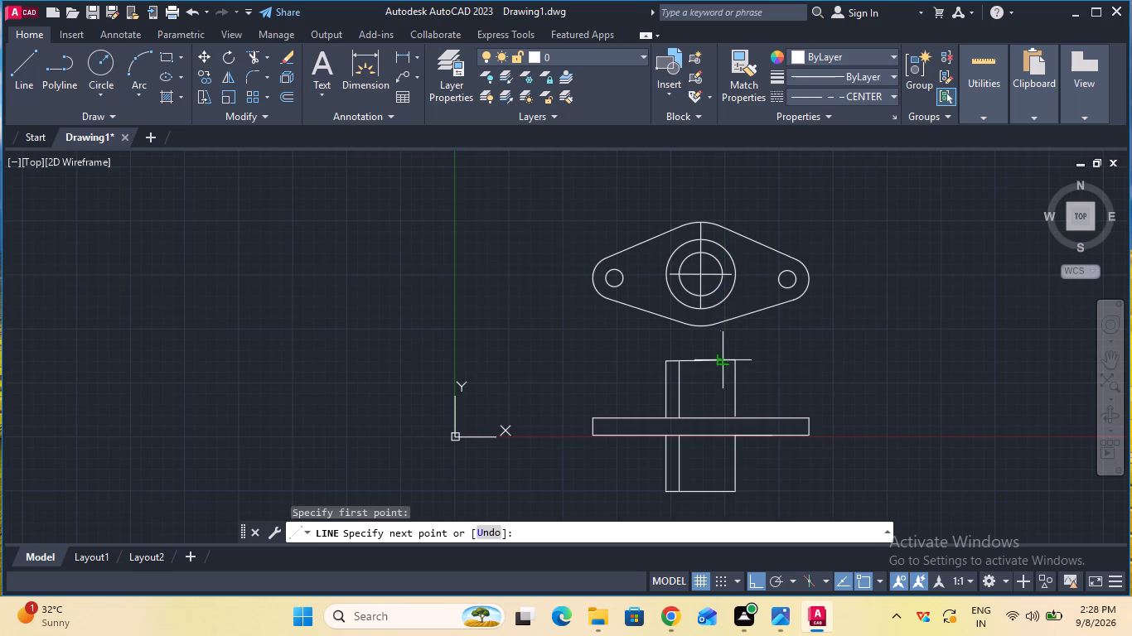
pyautogui.click(718, 416)
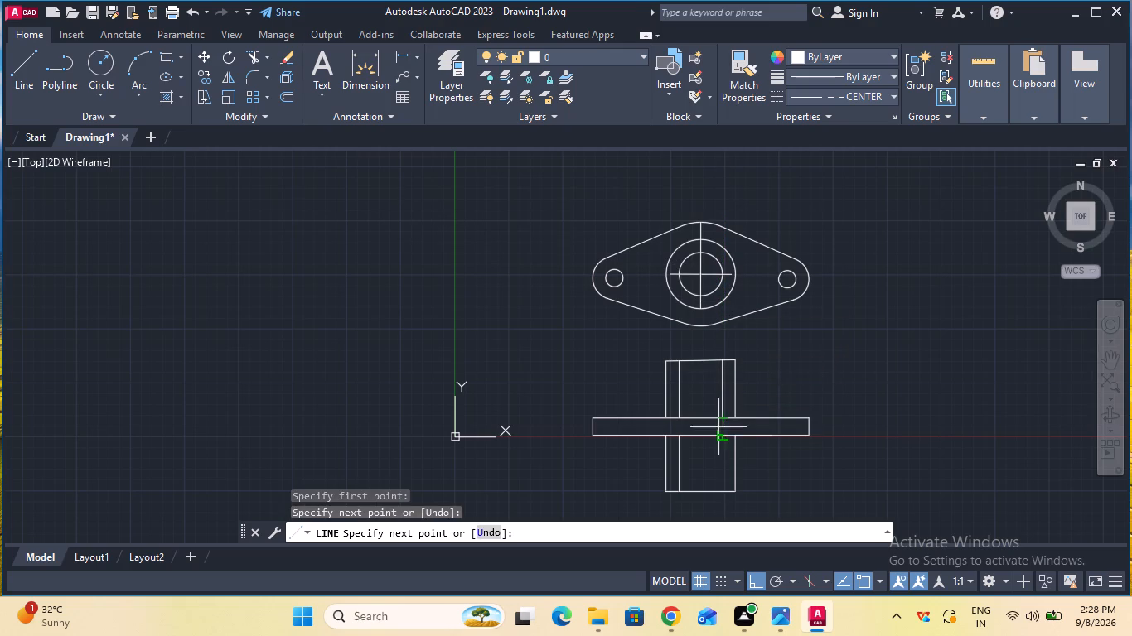
pyautogui.click(718, 436)
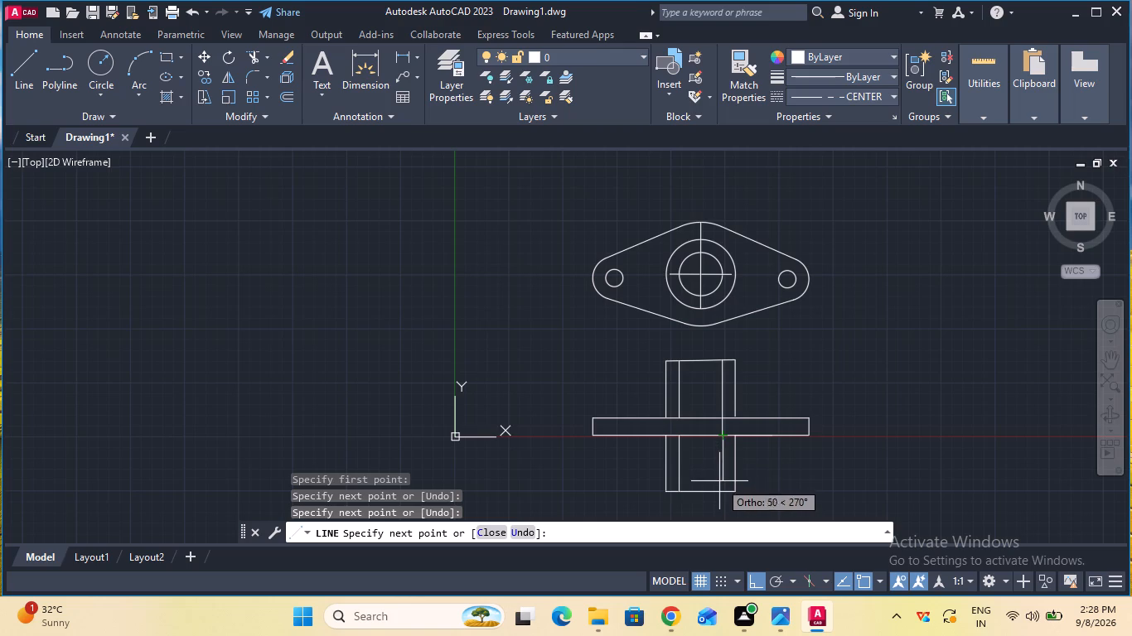
pyautogui.click(720, 491)
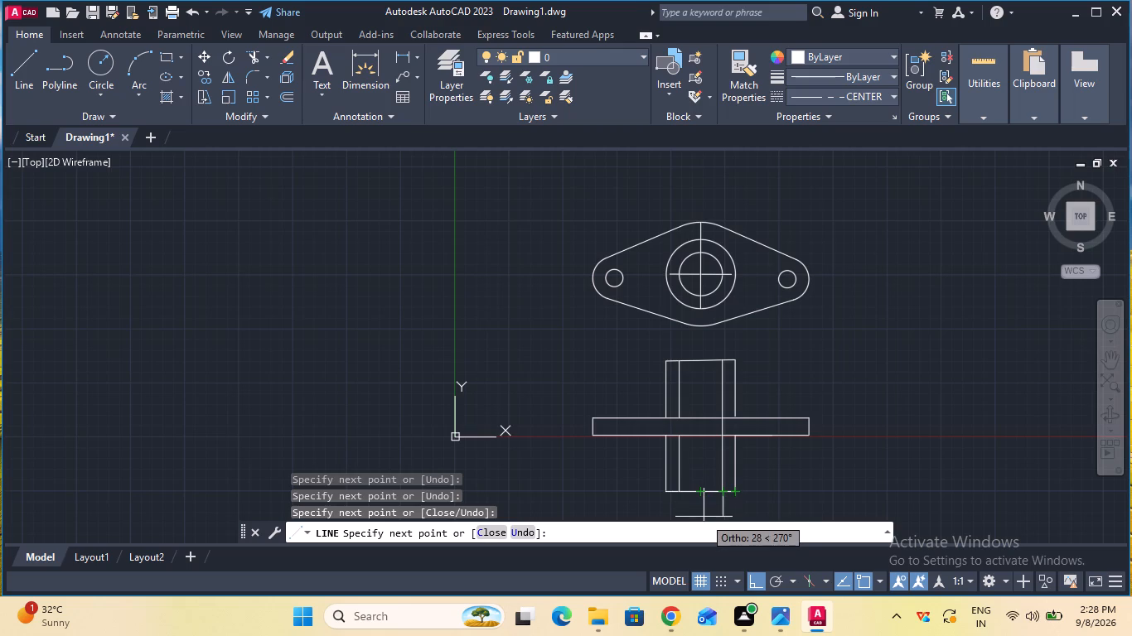
pyautogui.press('Escape')
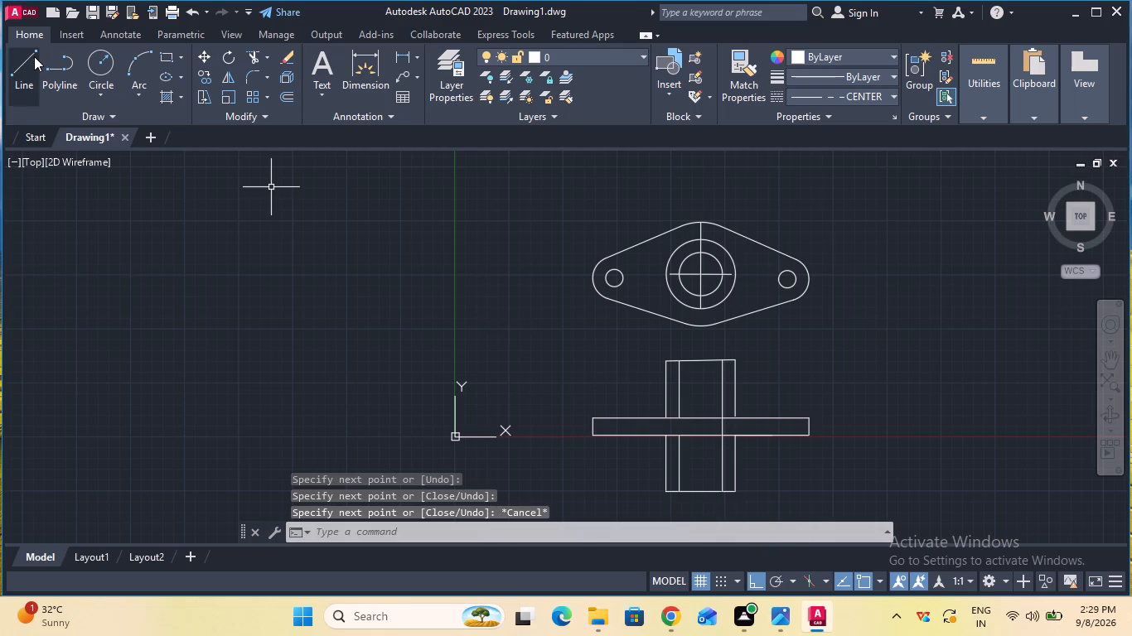
# Draw the missing segment of the bore's left edge across the flange thickness, joining the upper and lower boss lines.
pyautogui.click(33, 58)
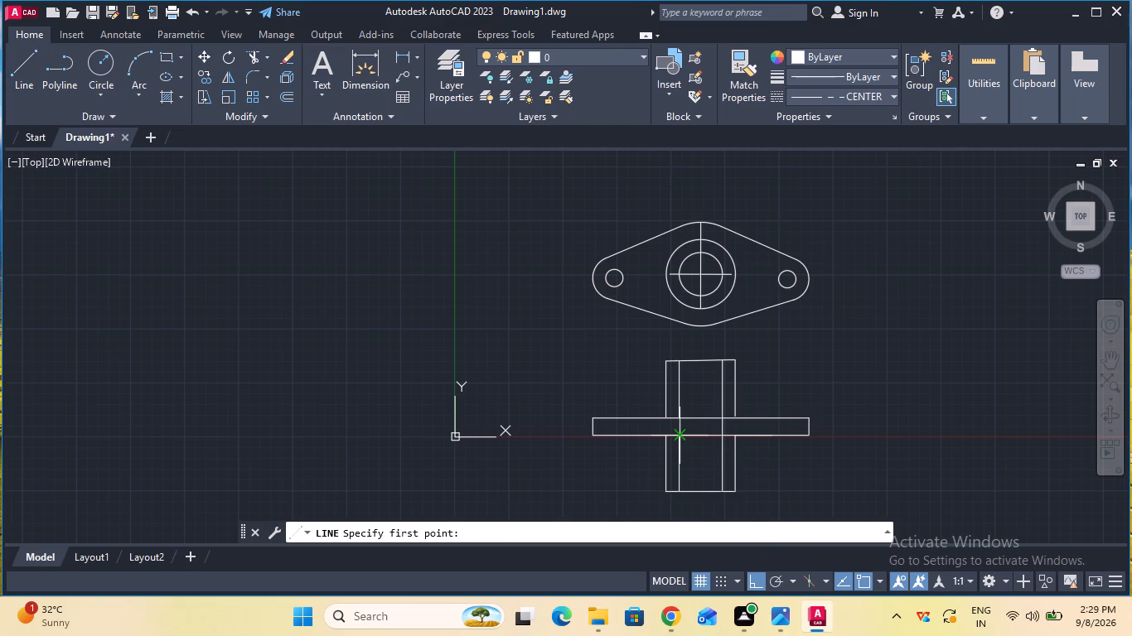
pyautogui.click(681, 434)
pyautogui.click(681, 422)
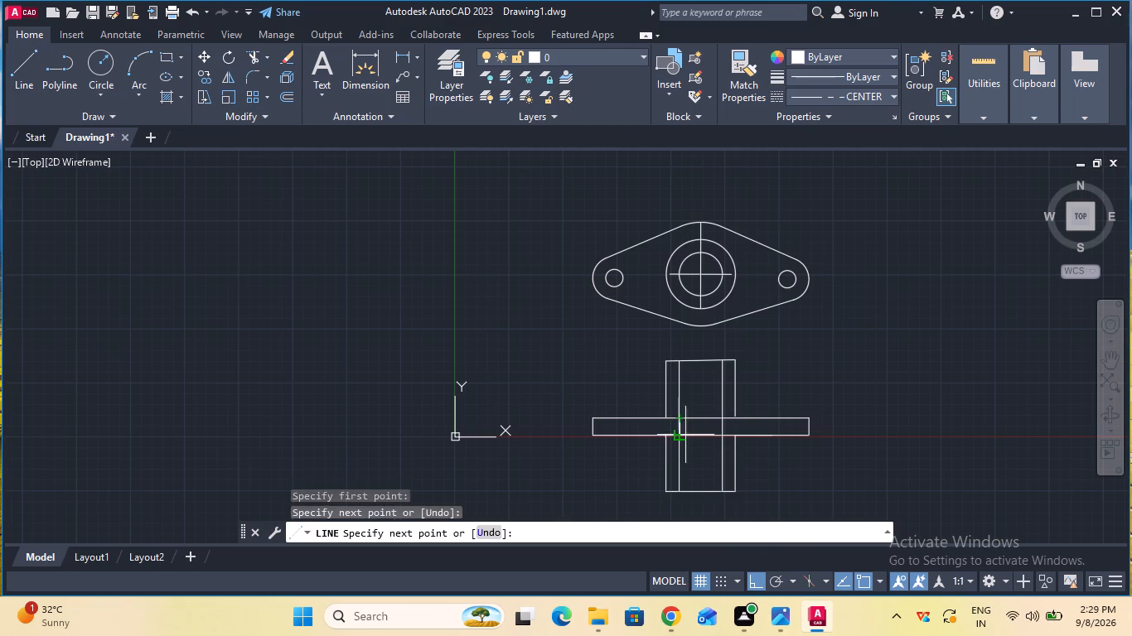
pyautogui.press('Escape')
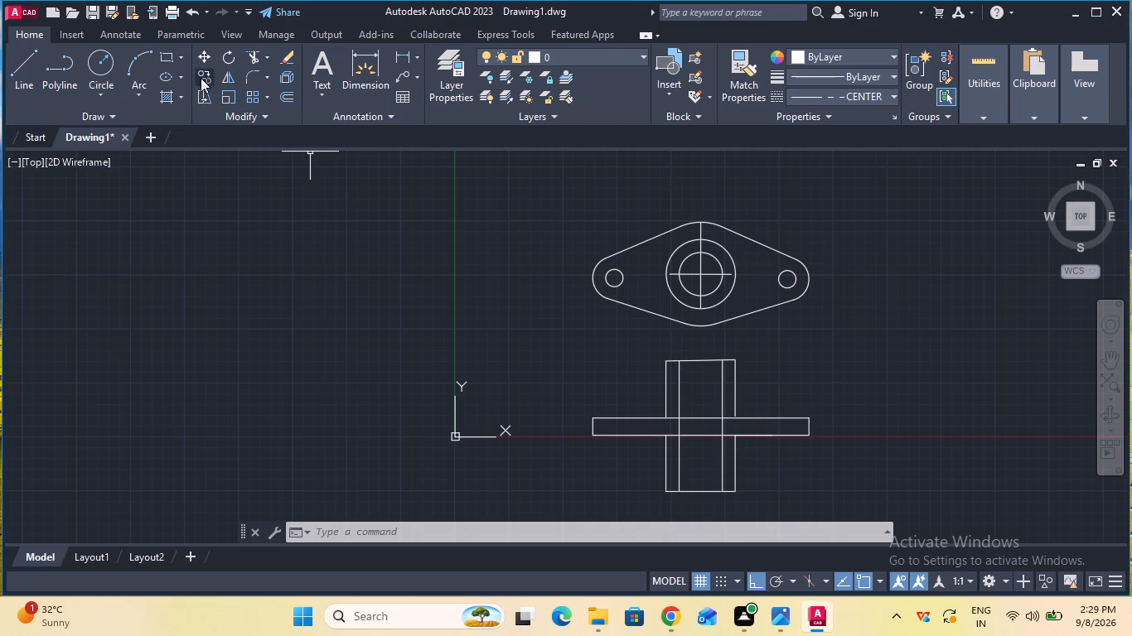
# Draw the left bolt hole's two vertical edges across the front view's flange, aligned with the left small circle's side quadrants.
pyautogui.click(31, 72)
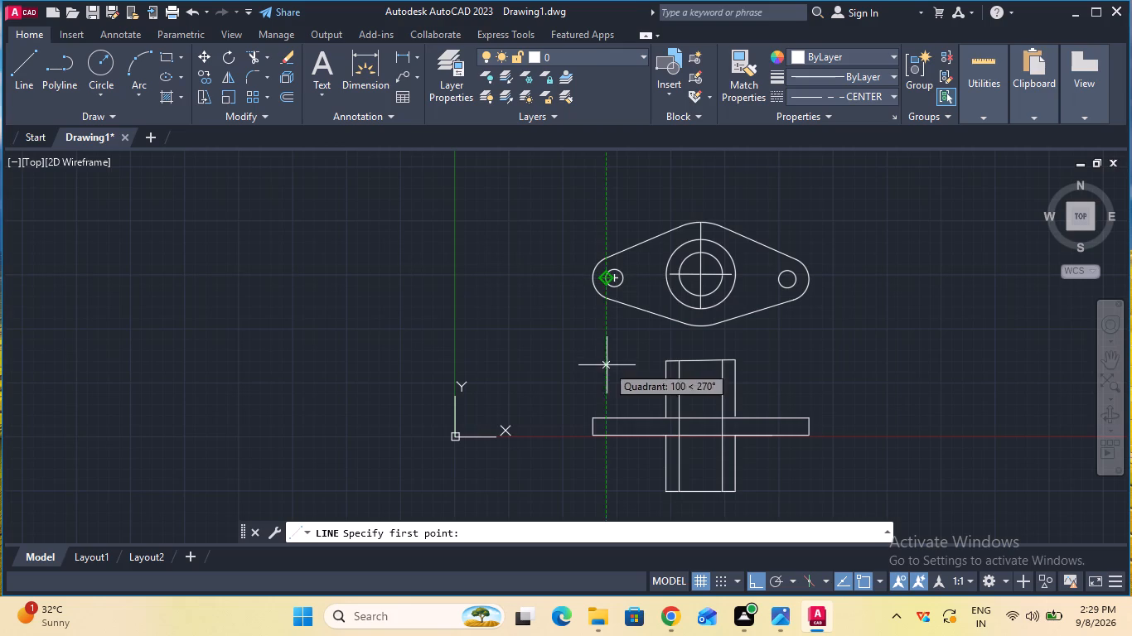
pyautogui.click(609, 423)
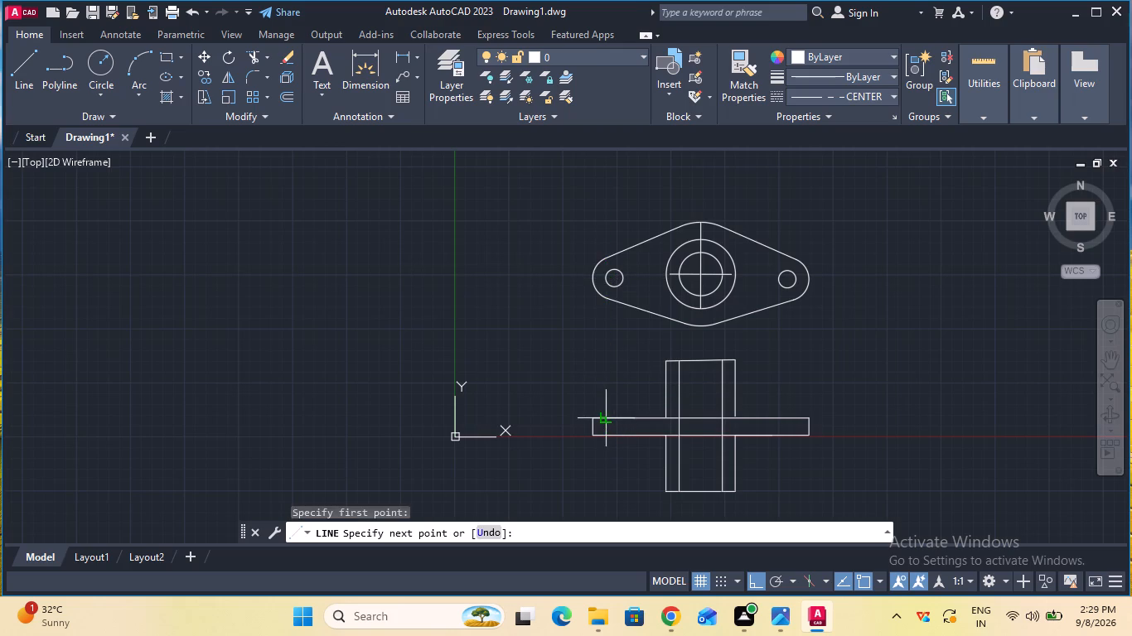
pyautogui.click(608, 434)
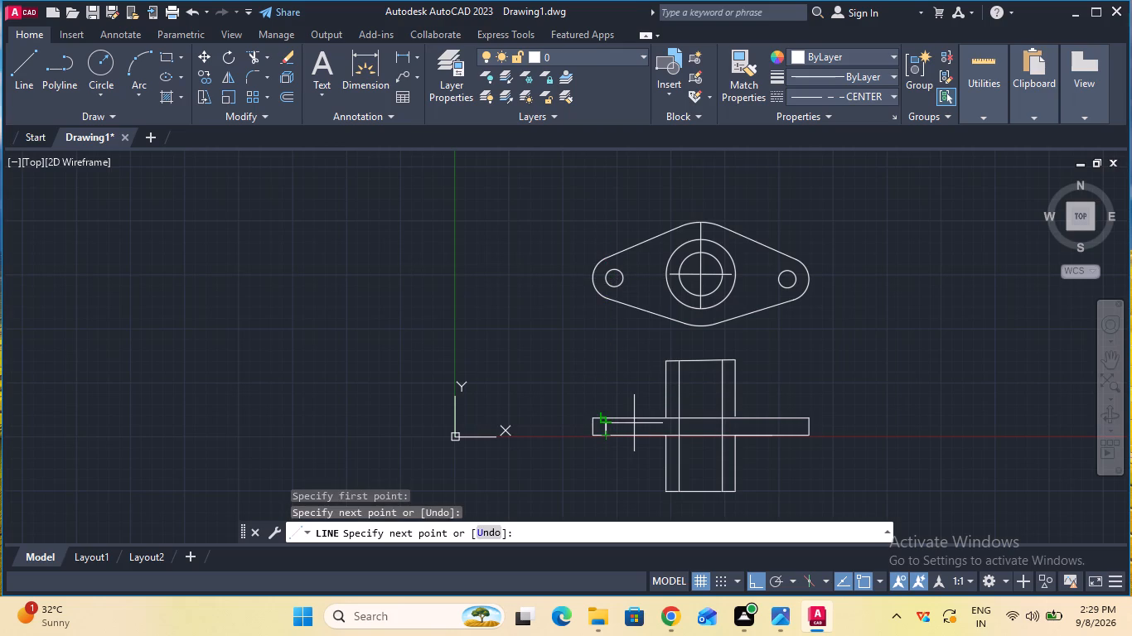
pyautogui.press('Escape')
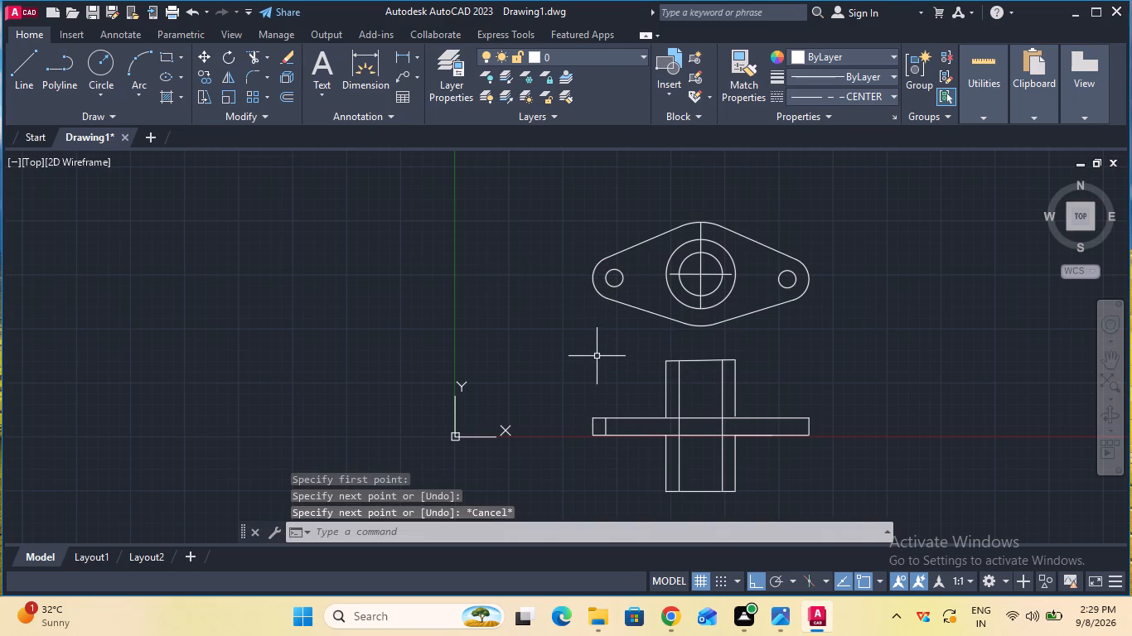
pyautogui.click(31, 64)
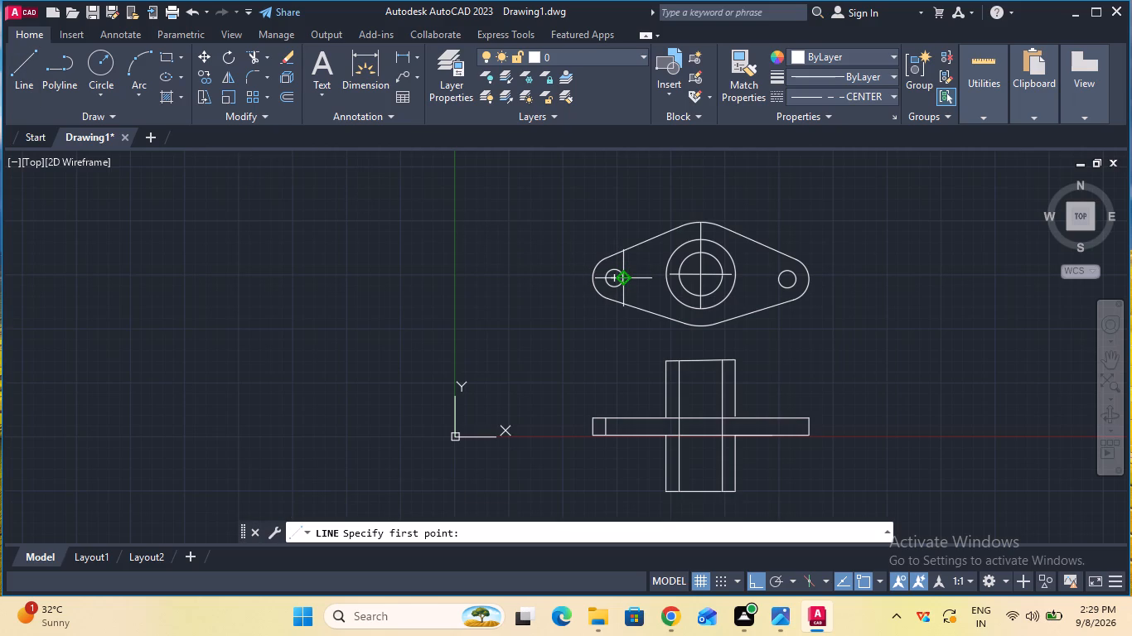
pyautogui.click(624, 420)
pyautogui.click(625, 436)
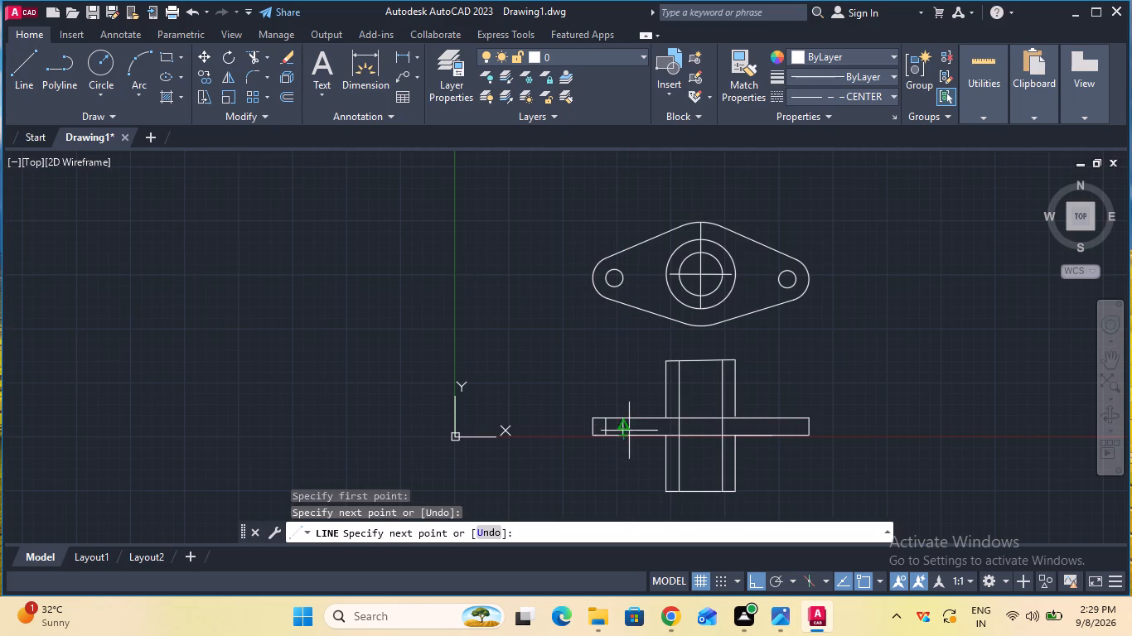
pyautogui.press('Escape')
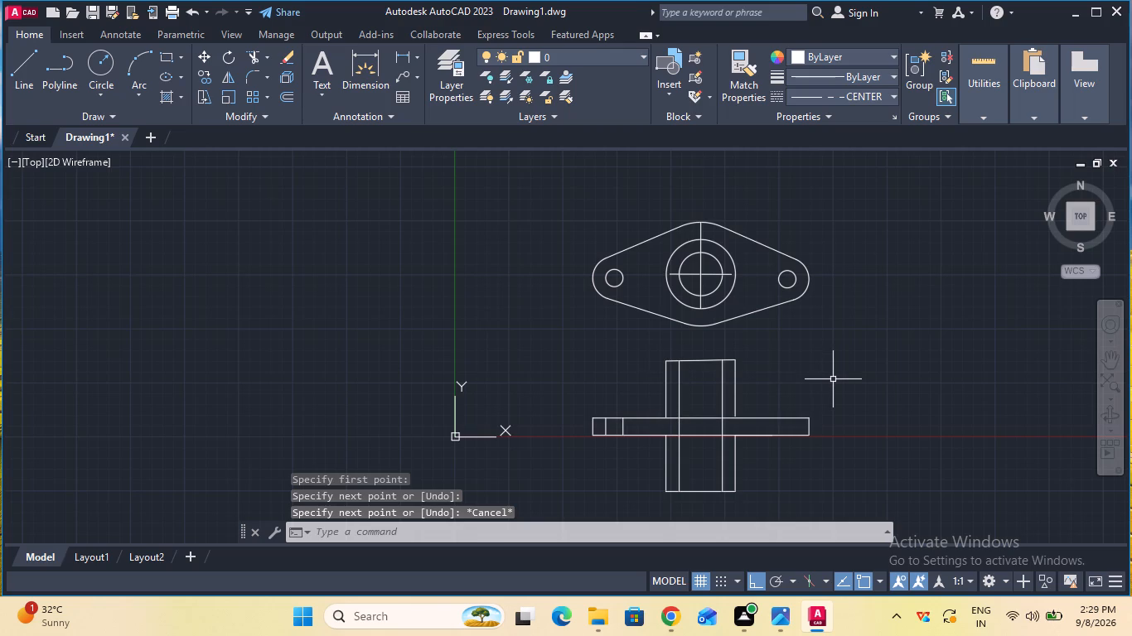
# Draw the right bolt hole's two vertical edges across the front view's flange, aligned with the right small circle's side quadrants.
pyautogui.click(31, 88)
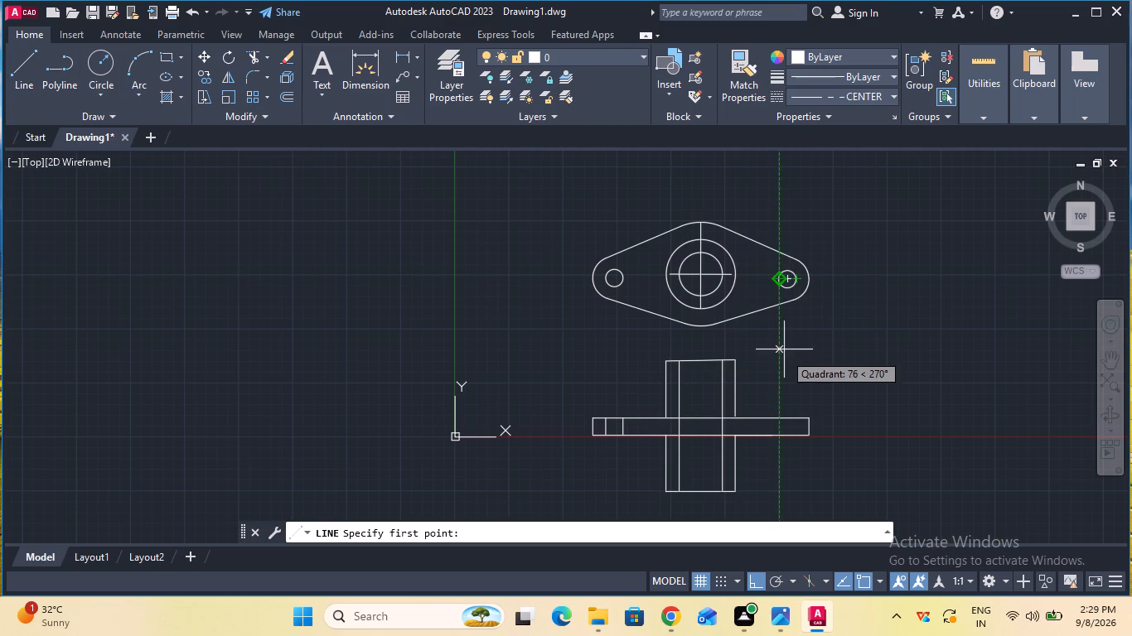
pyautogui.click(778, 418)
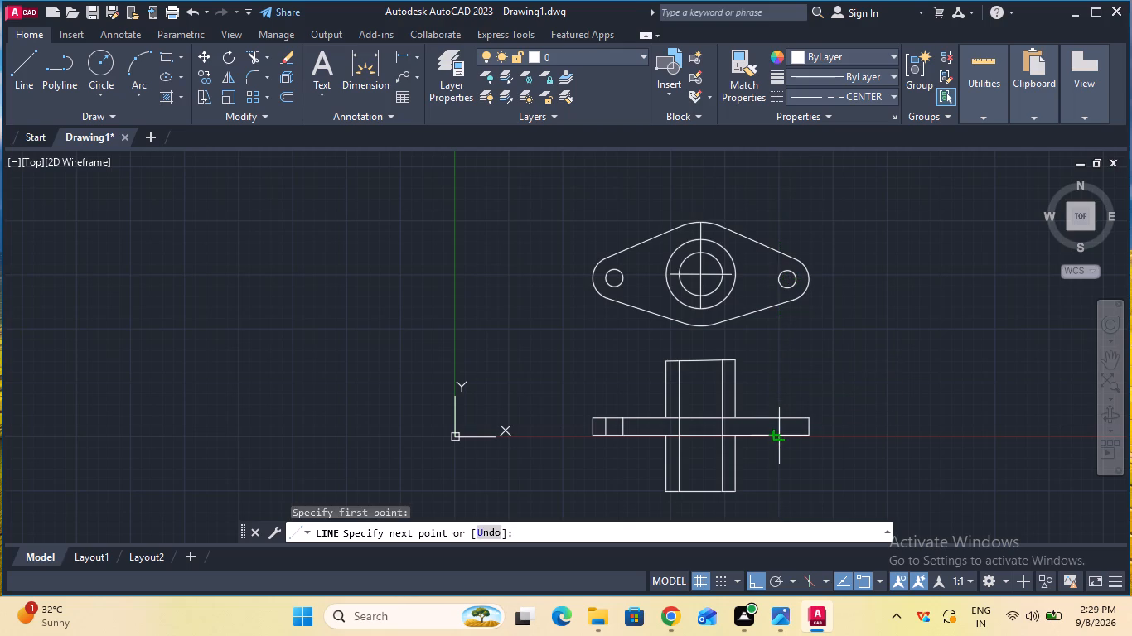
pyautogui.click(779, 434)
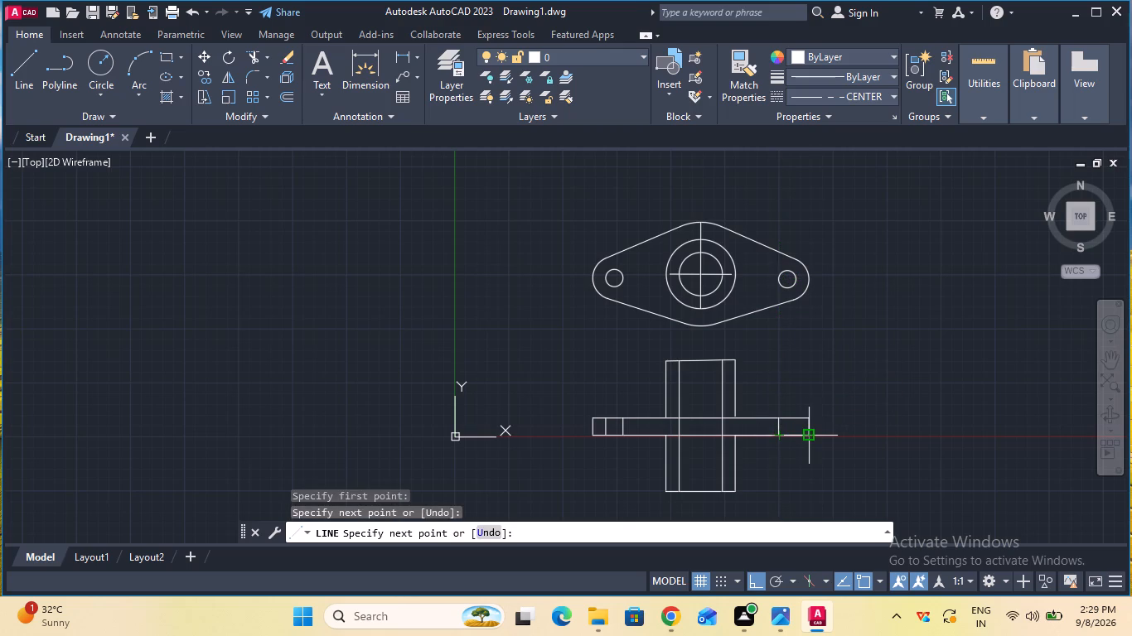
pyautogui.press('Escape')
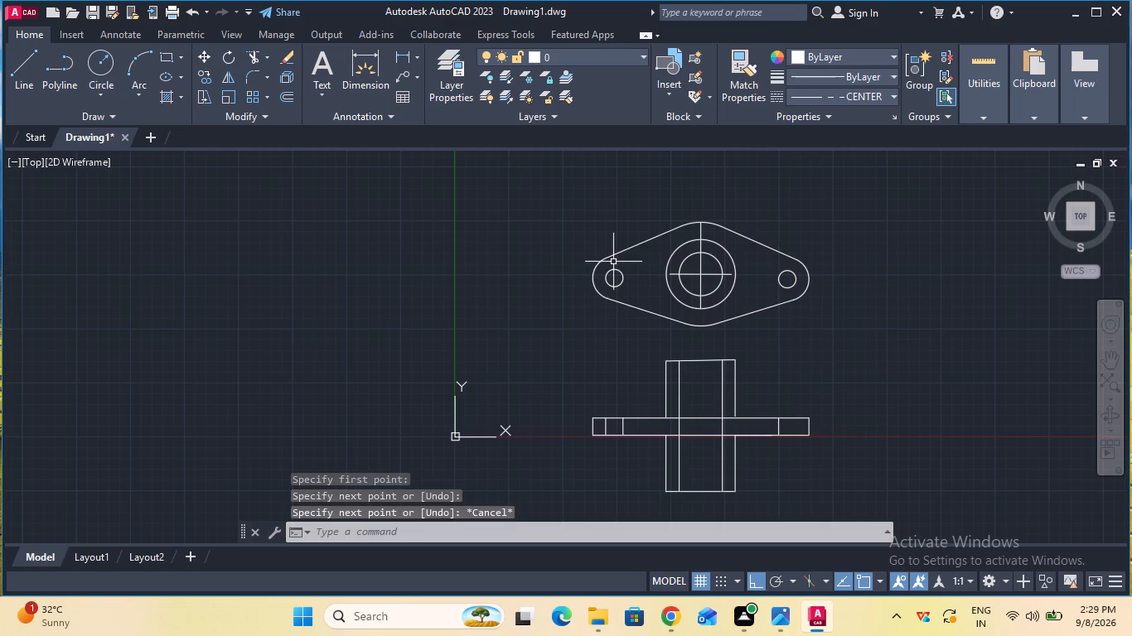
pyautogui.click(31, 56)
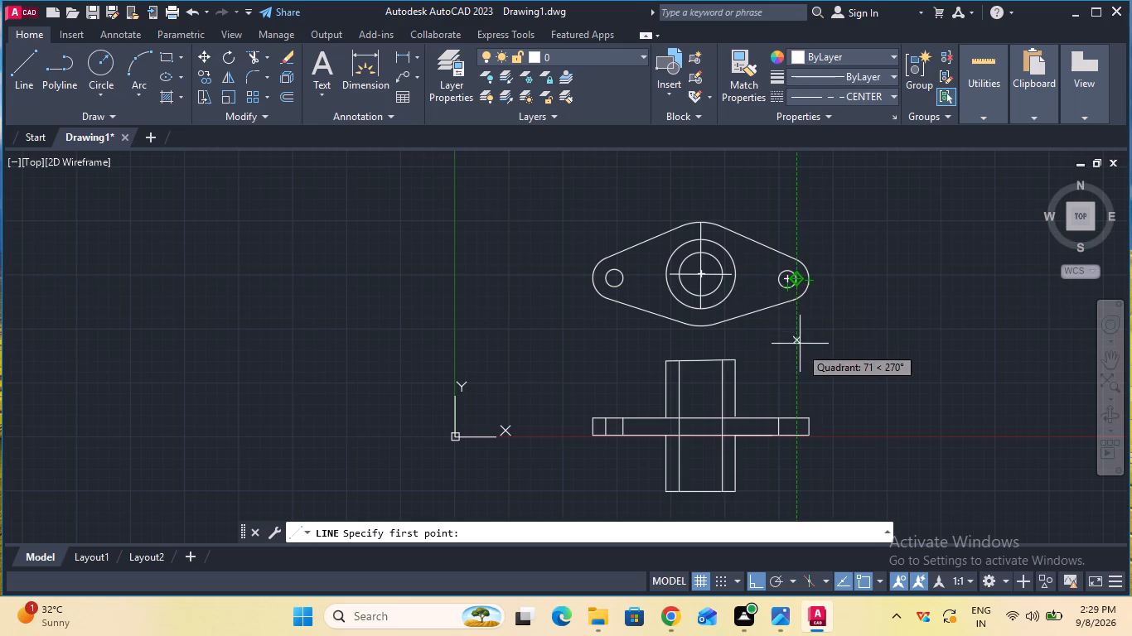
pyautogui.click(800, 417)
pyautogui.click(800, 431)
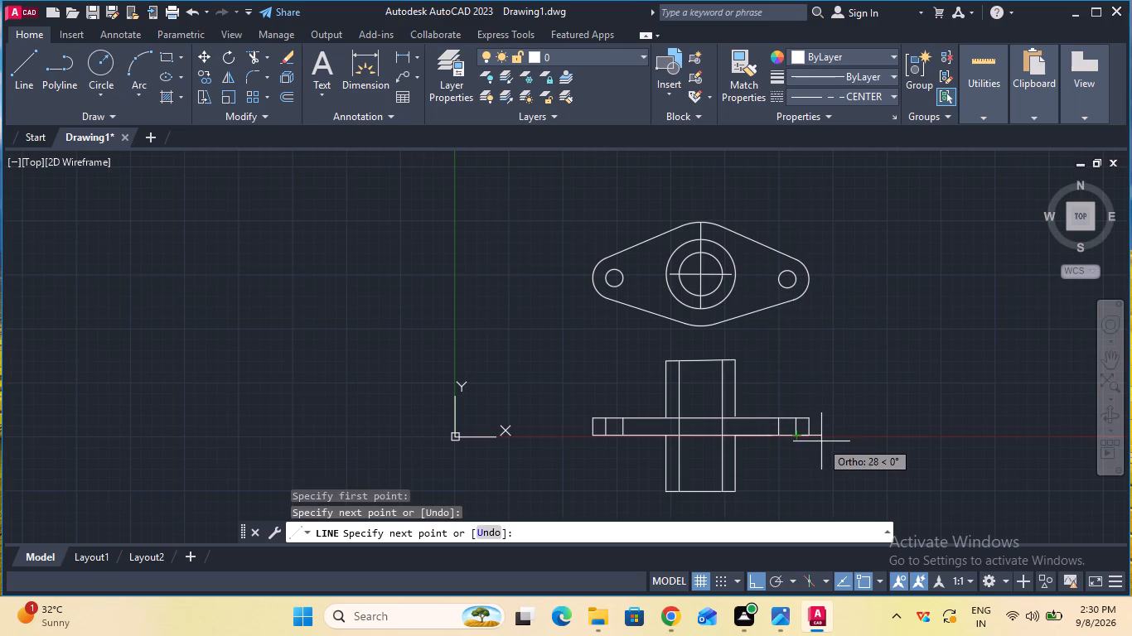
pyautogui.press('Escape')
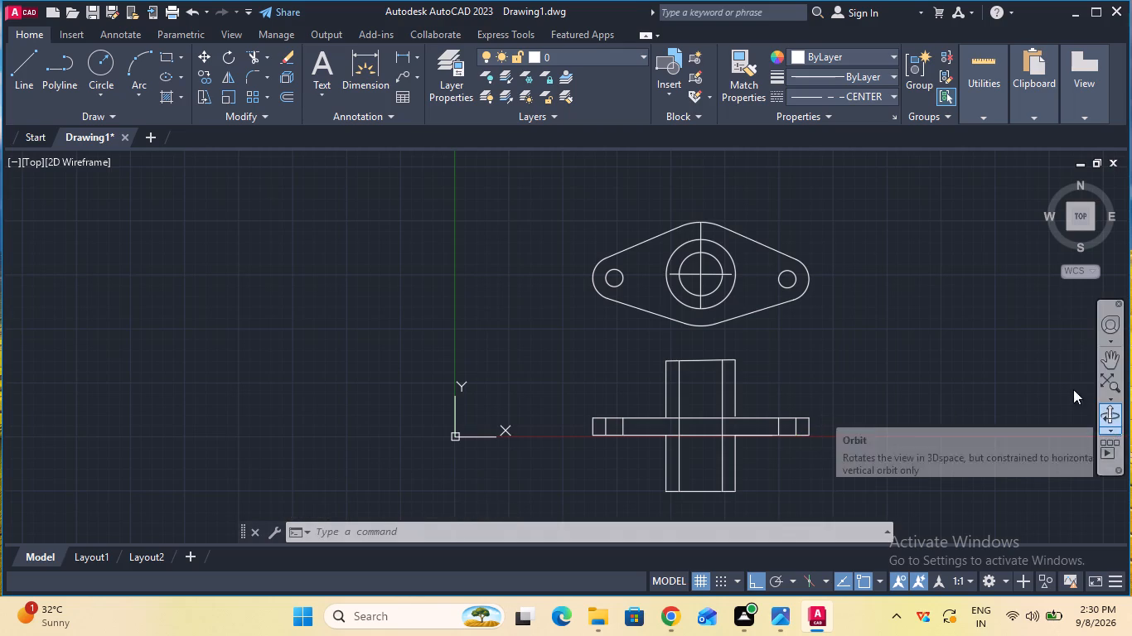
# Draw a 120 mm horizontal line to the right of the front view, level with the flange's top edge.
pyautogui.click(1101, 364)
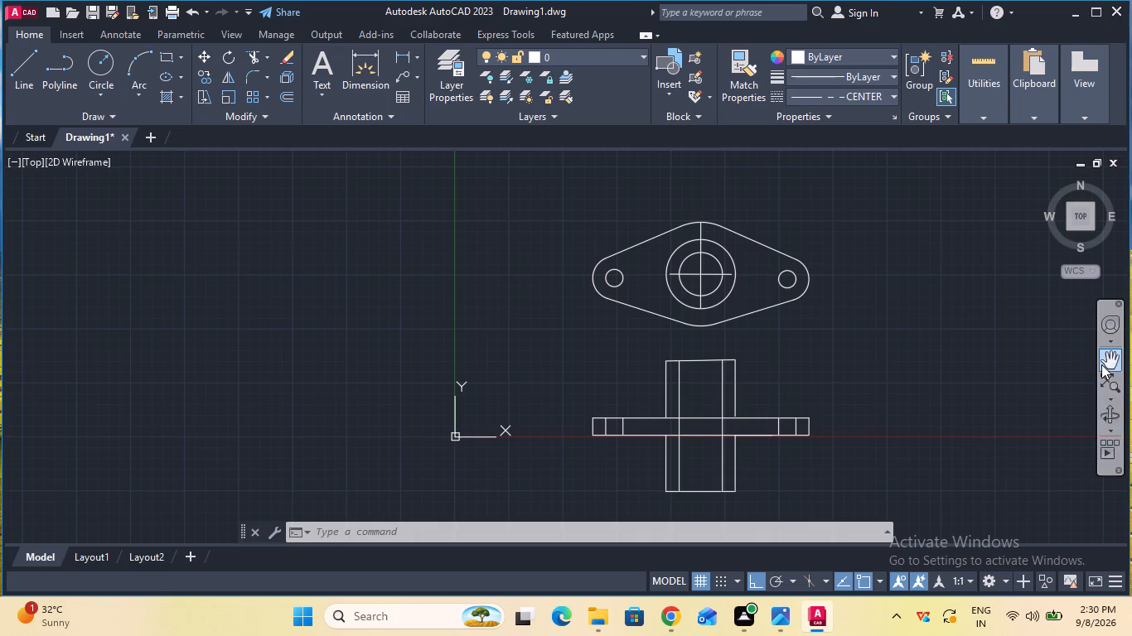
pyautogui.moveTo(1023, 412); pyautogui.dragTo(819, 385)
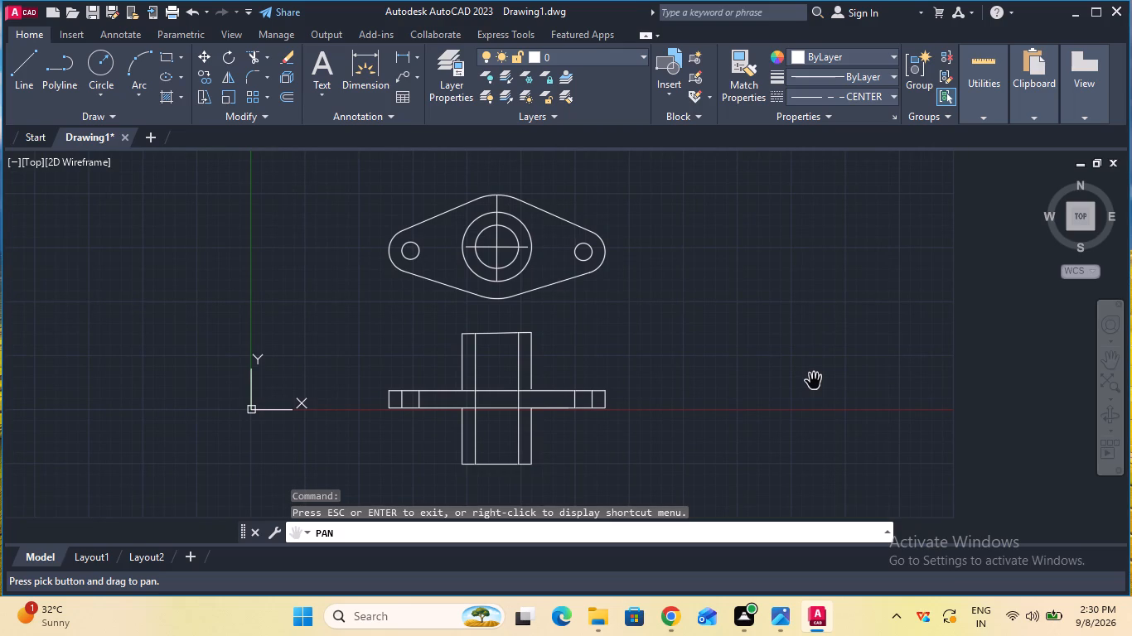
pyautogui.press('Escape')
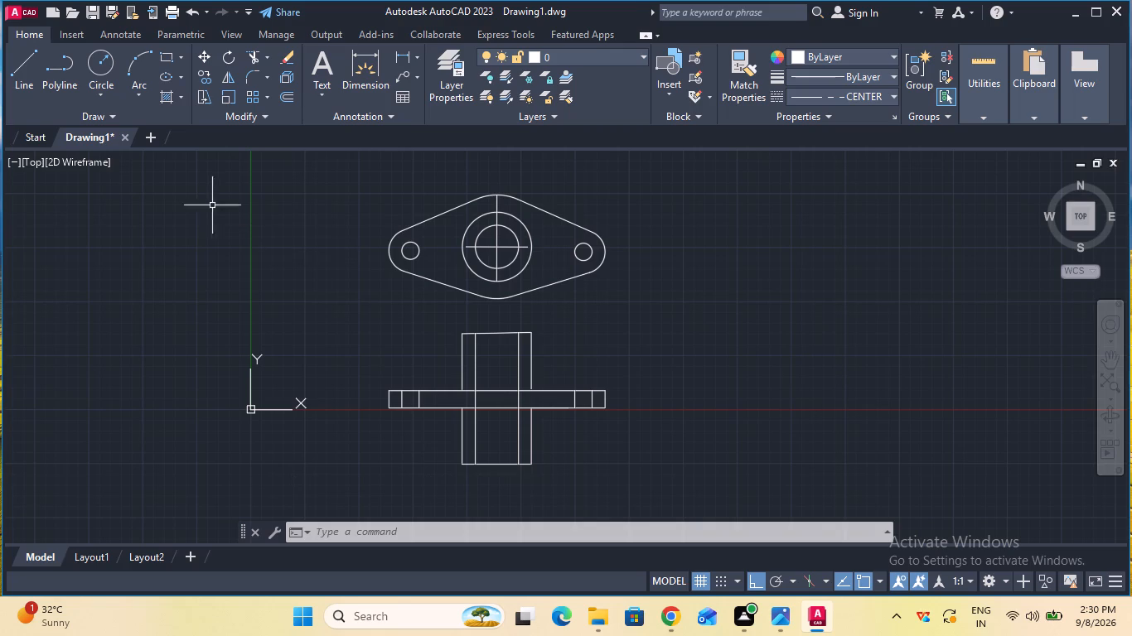
pyautogui.click(35, 66)
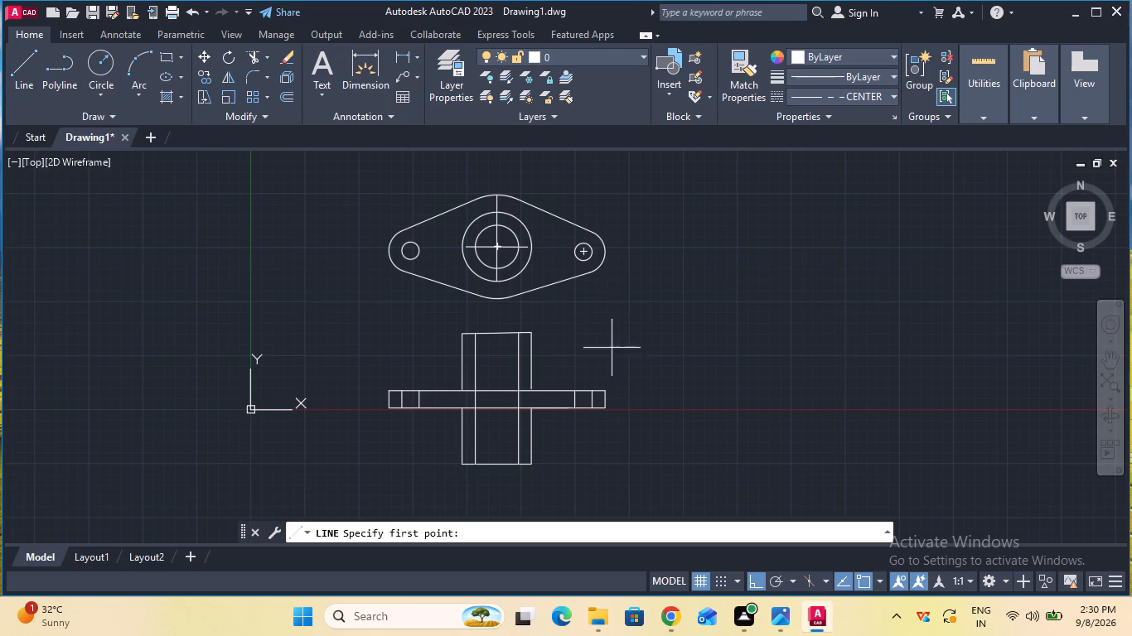
pyautogui.click(687, 393)
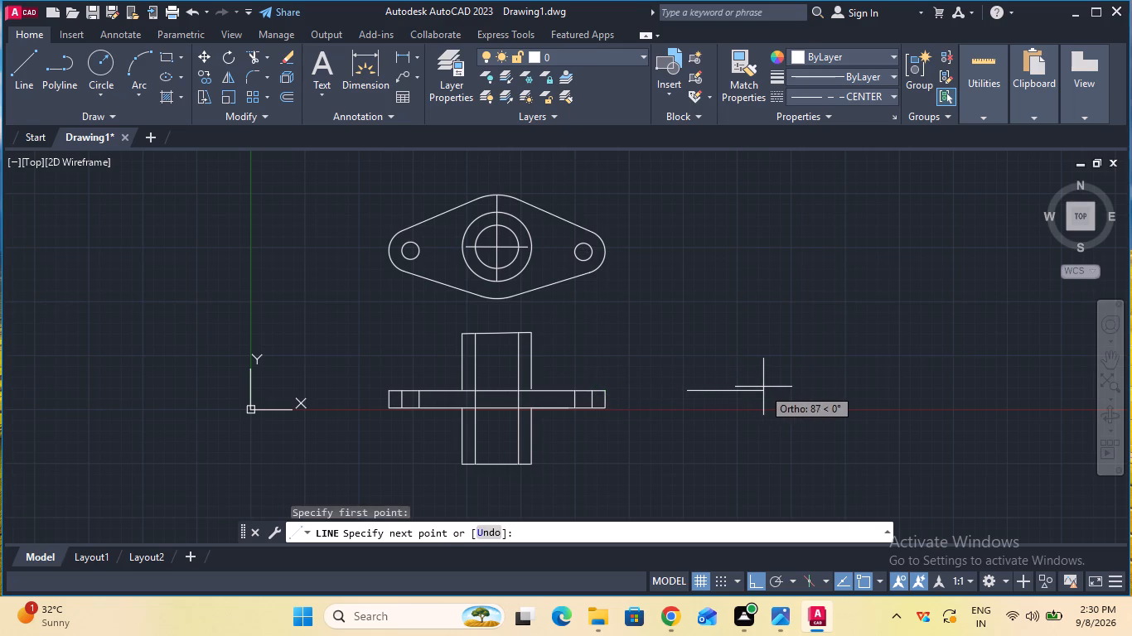
pyautogui.write('12')
pyautogui.press('0')
pyautogui.press('Return')
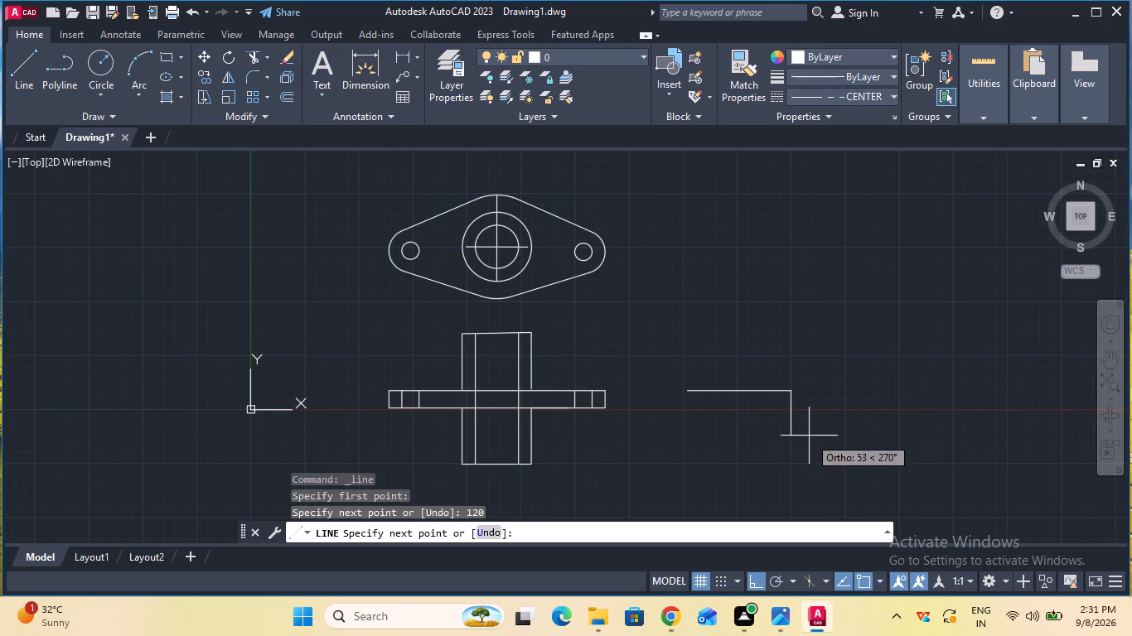
pyautogui.press('Escape')
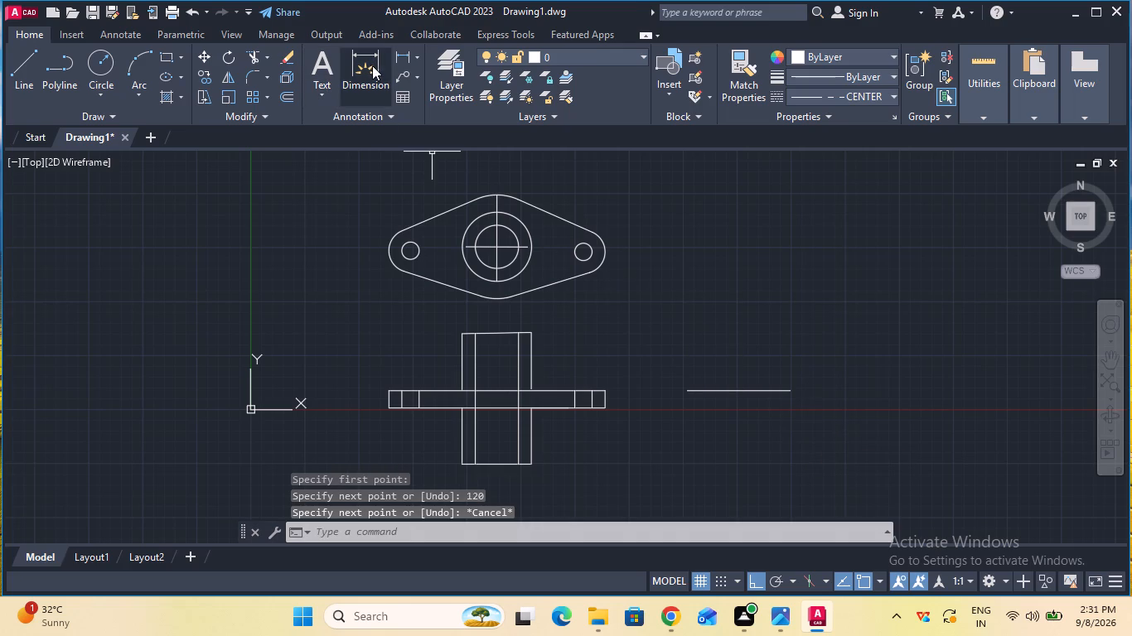
# Check the new horizontal line's length with a linear dimension between its endpoints, without placing the dimension.
pyautogui.click(394, 62)
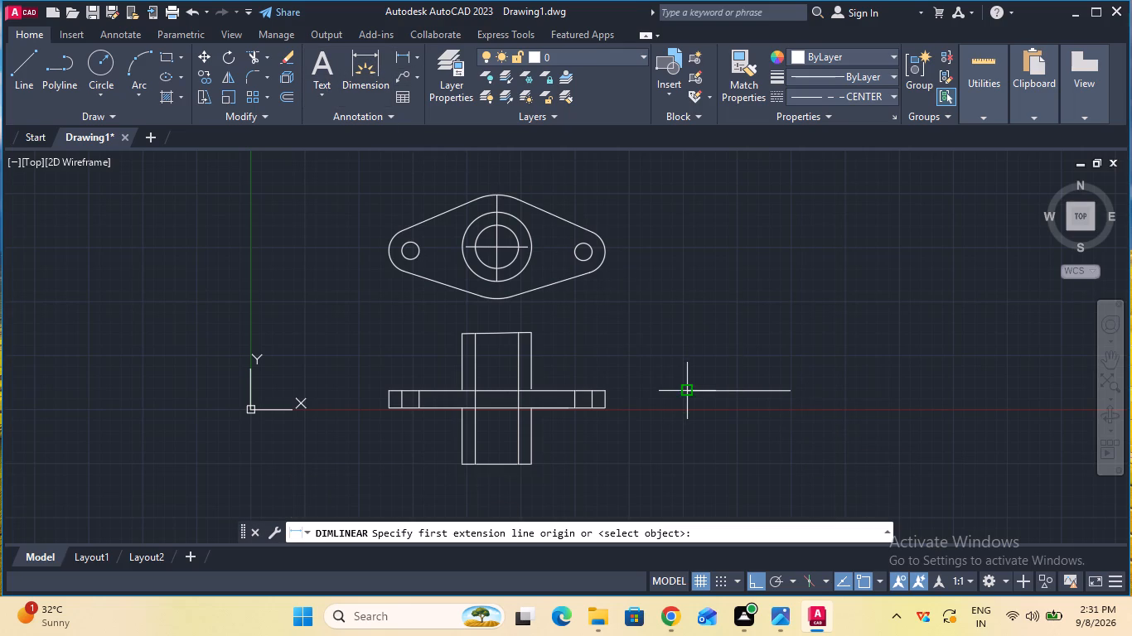
pyautogui.click(689, 388)
pyautogui.click(786, 391)
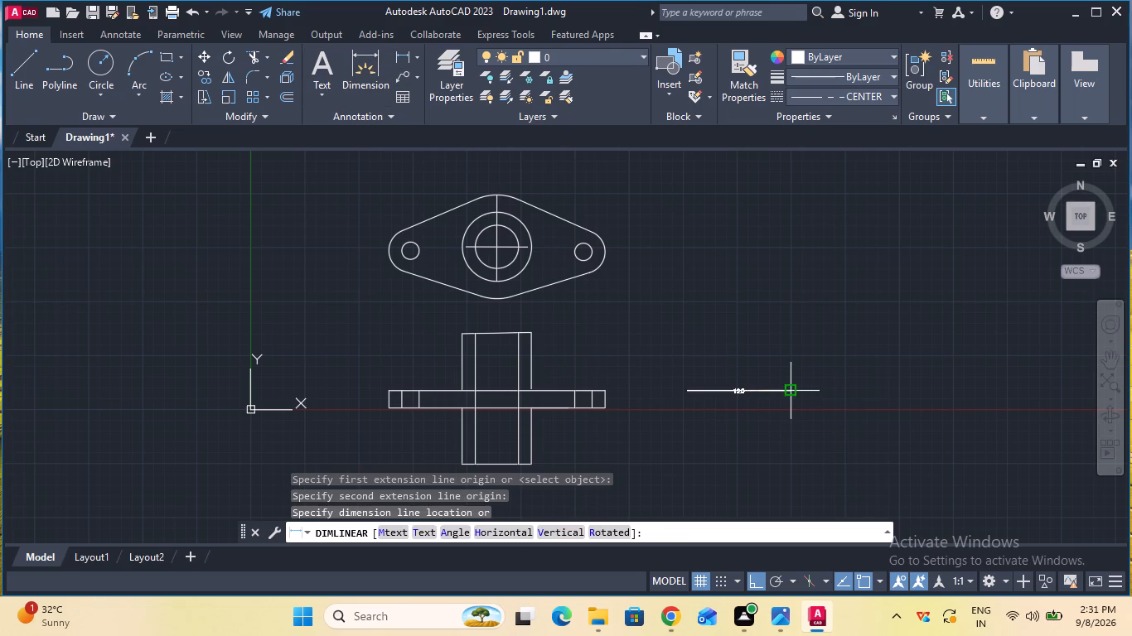
pyautogui.press('Escape')
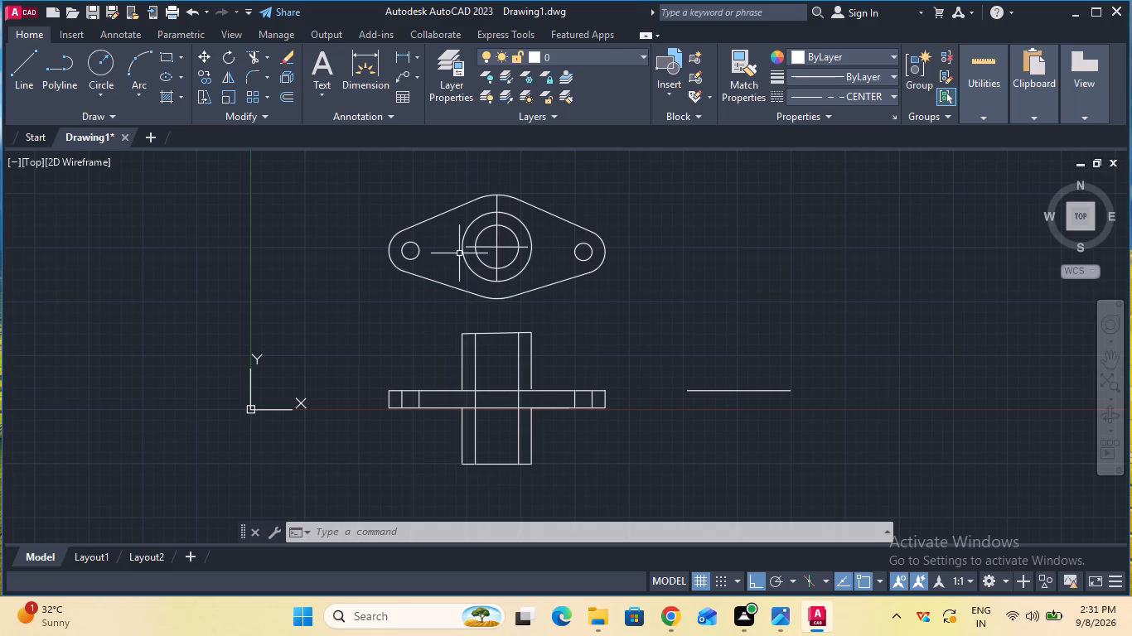
# Complete the side view's flange rectangle below the 120 mm line, with 20 mm high ends and a 120 mm bottom edge.
pyautogui.click(25, 65)
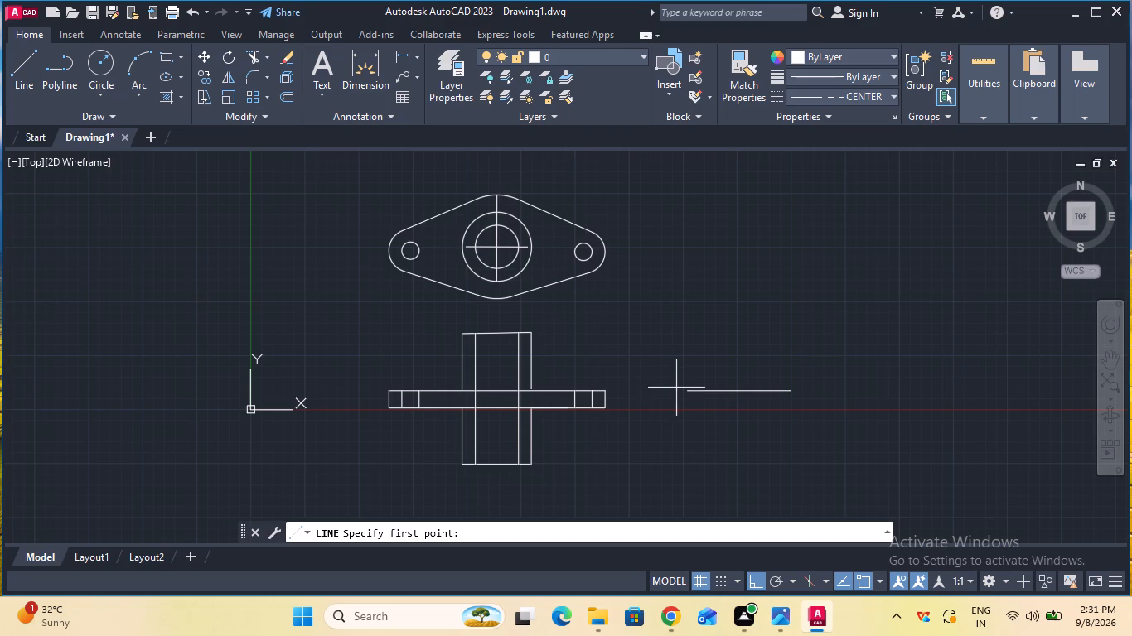
pyautogui.click(688, 390)
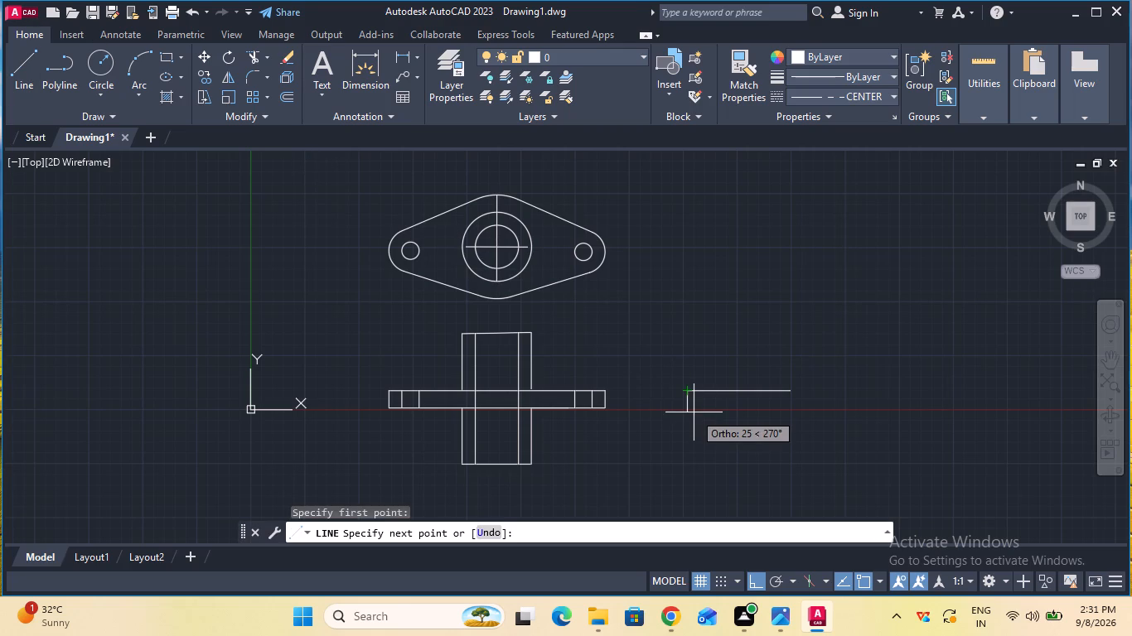
pyautogui.write('20')
pyautogui.press('Return')
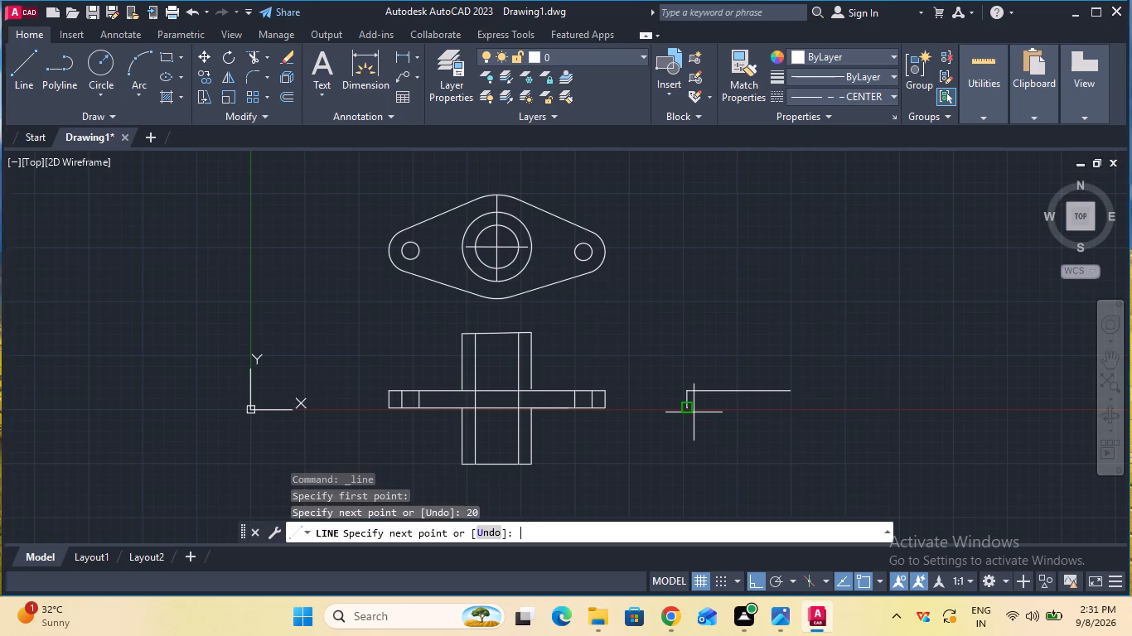
pyautogui.write('120')
pyautogui.press('Return')
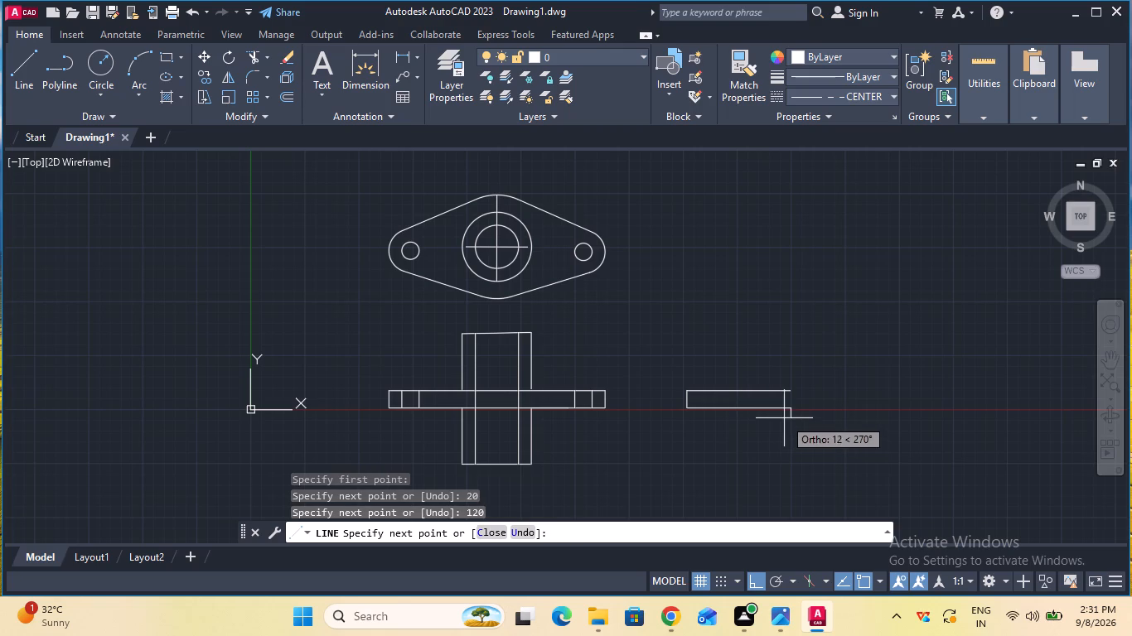
pyautogui.click(784, 395)
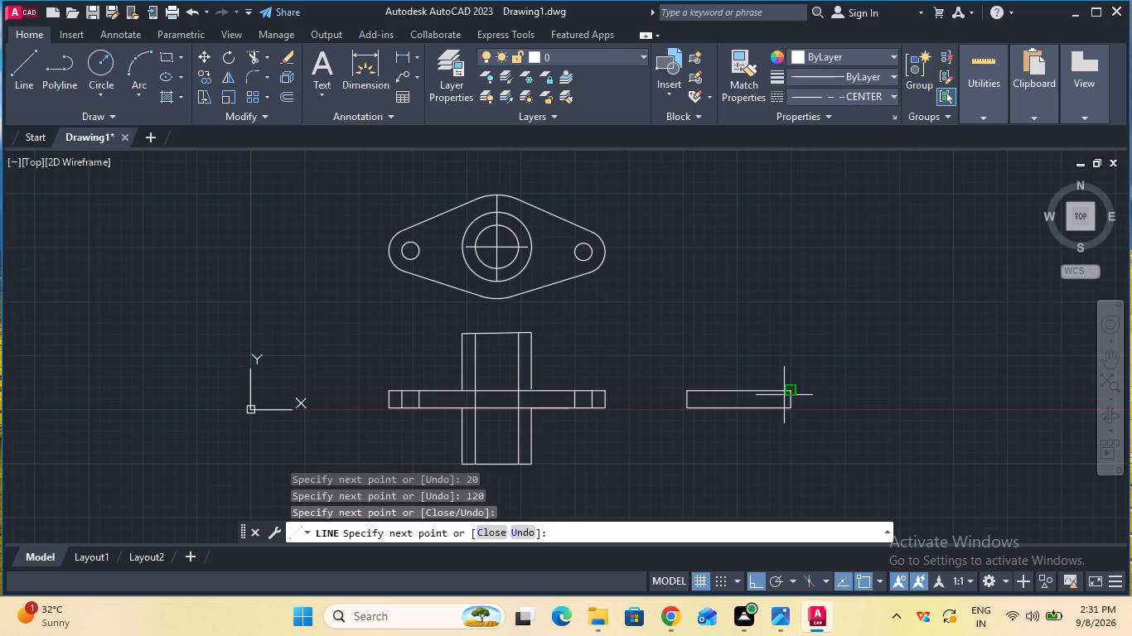
pyautogui.press('Escape')
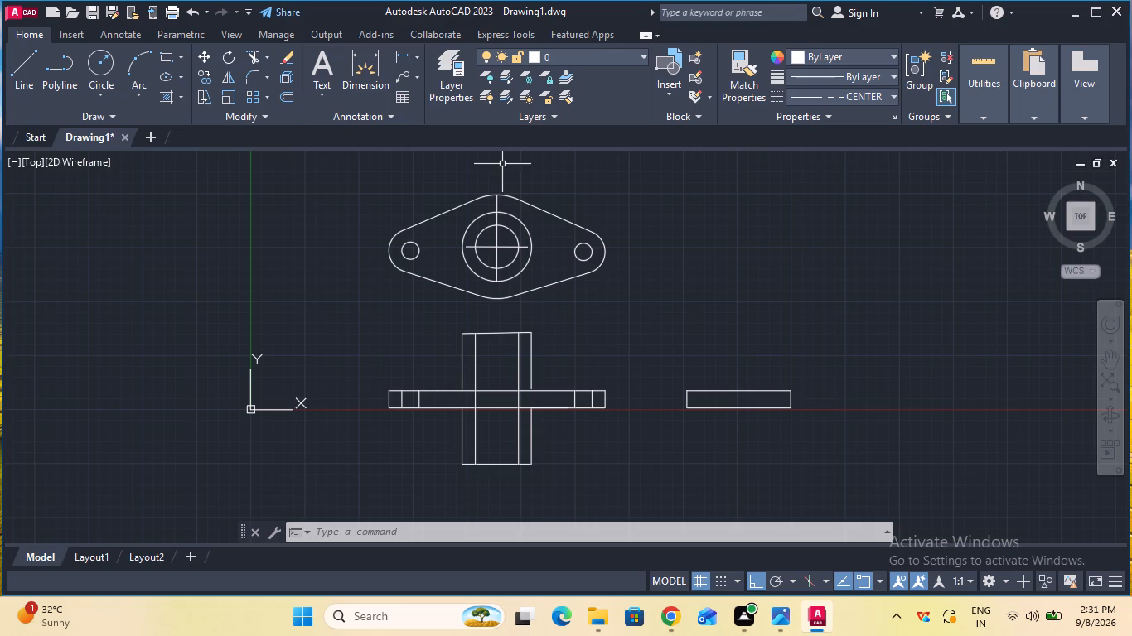
# Place a 20 mm horizontal reference dimension above the side view's flange, starting at its top-left corner.
pyautogui.click(403, 65)
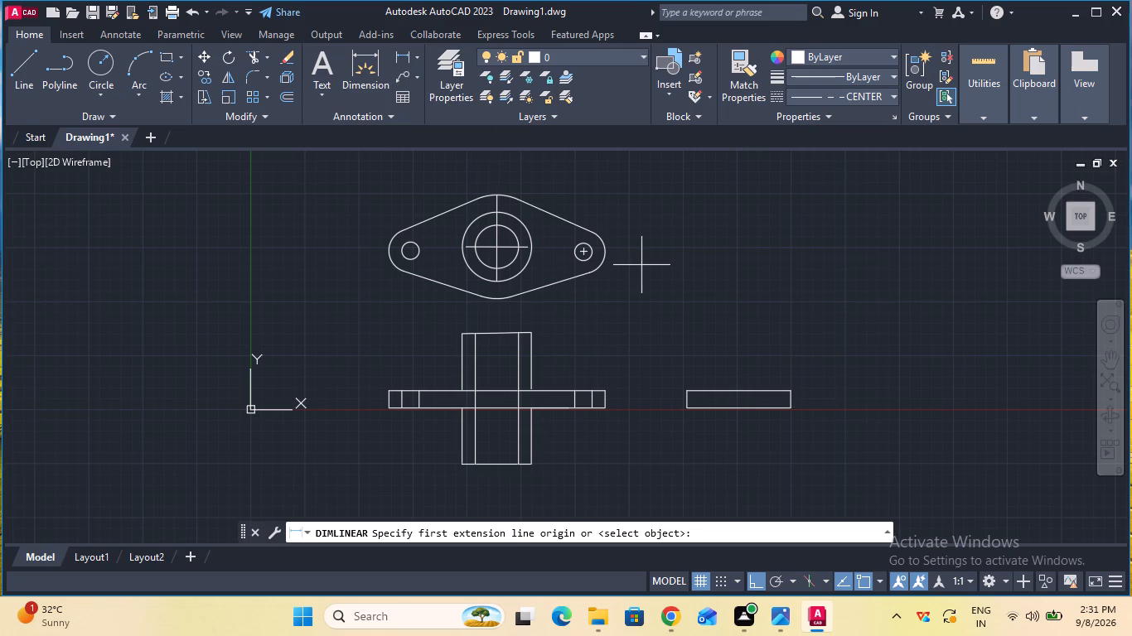
pyautogui.click(689, 393)
pyautogui.write('20')
pyautogui.press('Return')
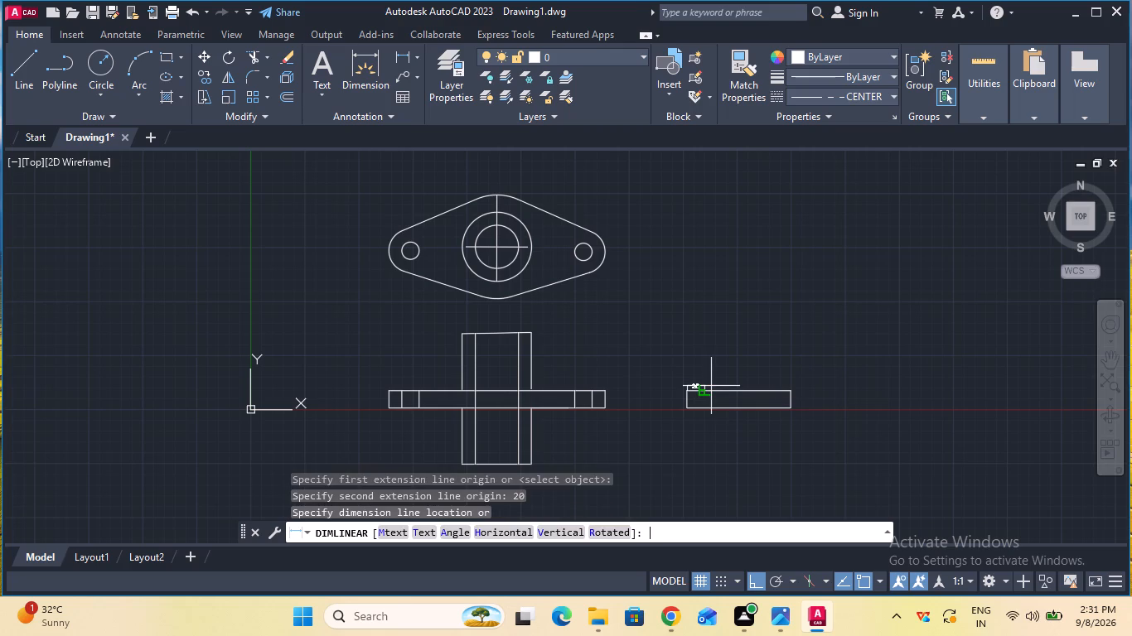
pyautogui.click(710, 364)
# Draw the side view's upper boss from the 20 mm mark: 65 mm up, 80 mm across, and down to the flange's top edge.
pyautogui.keyDown('ctrl'); pyautogui.scroll(1, 709, 362); pyautogui.keyUp('ctrl')
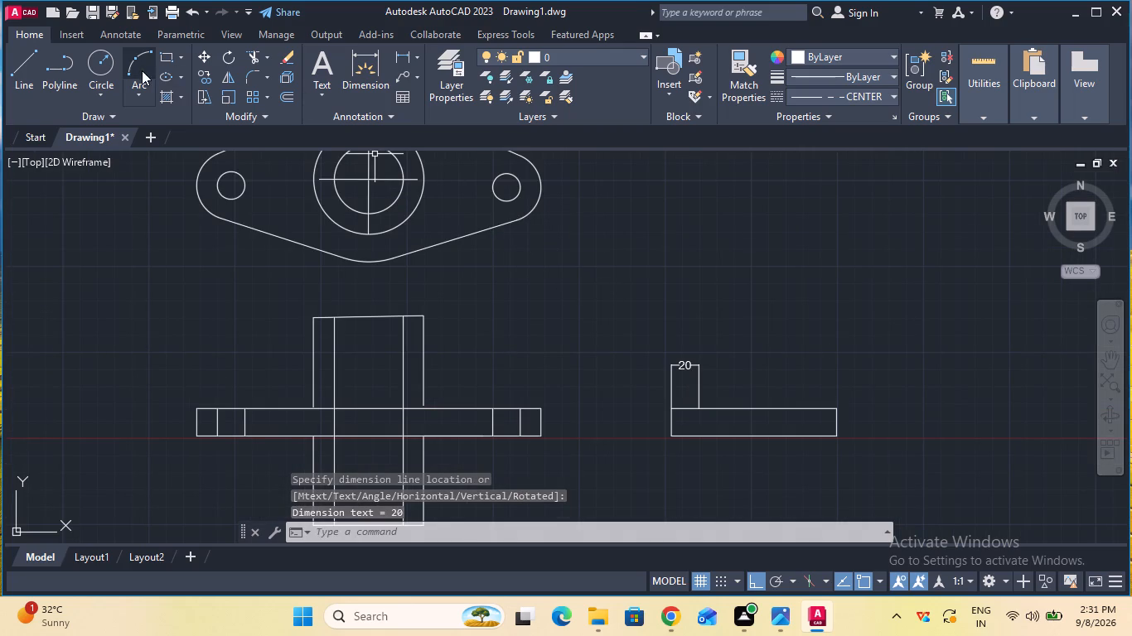
pyautogui.click(35, 72)
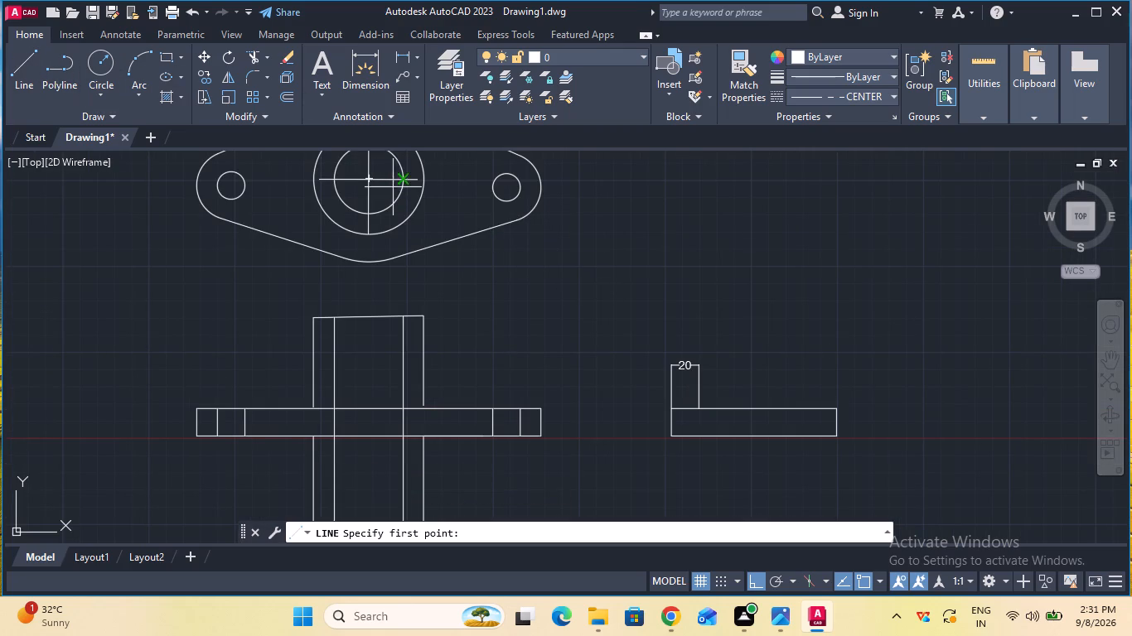
pyautogui.click(699, 408)
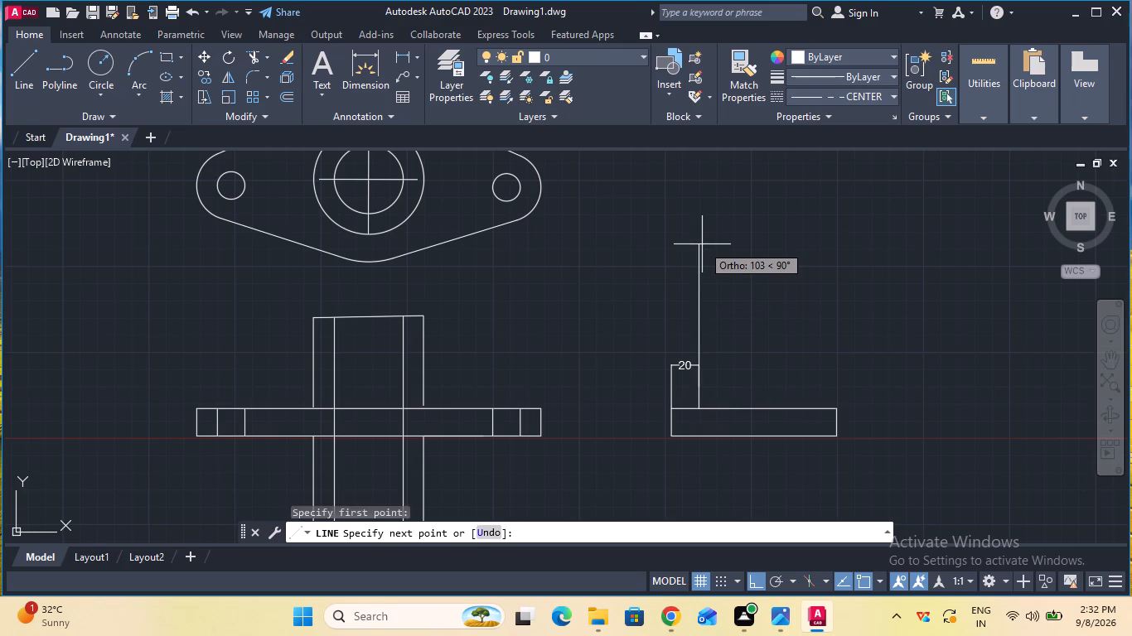
pyautogui.write('65')
pyautogui.press('Return')
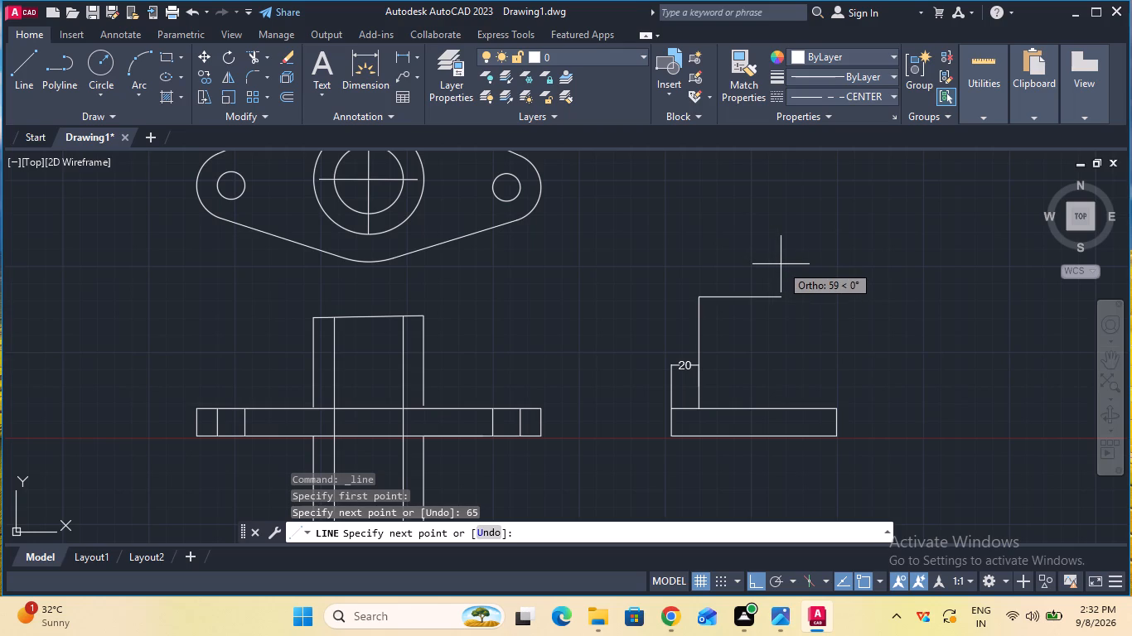
pyautogui.press('8')
pyautogui.press('0')
pyautogui.press('Return')
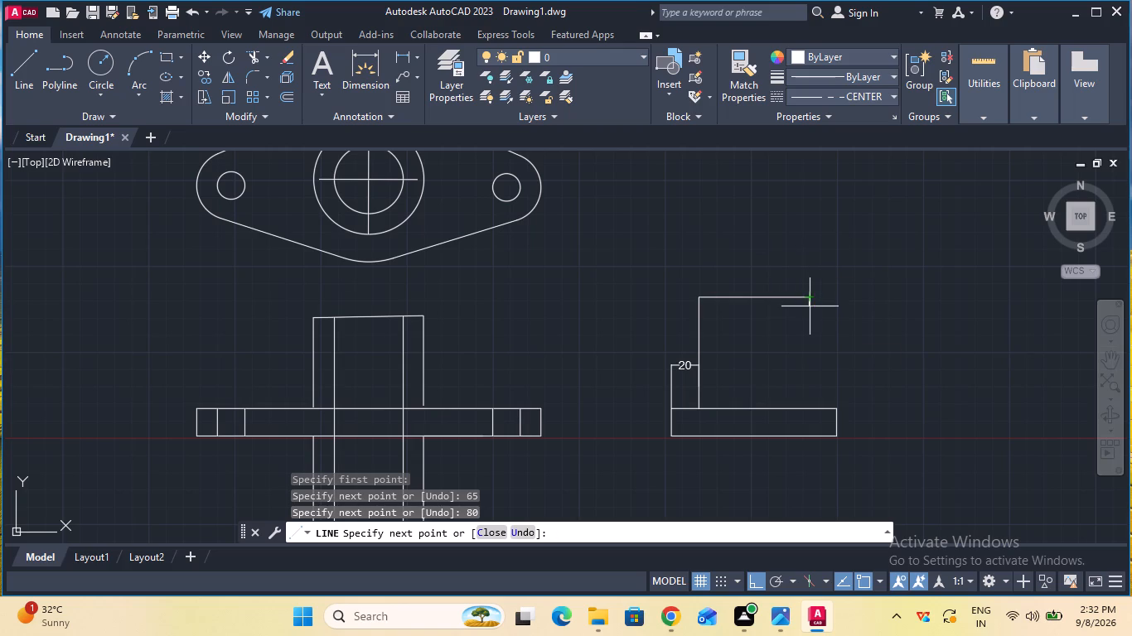
pyautogui.click(812, 406)
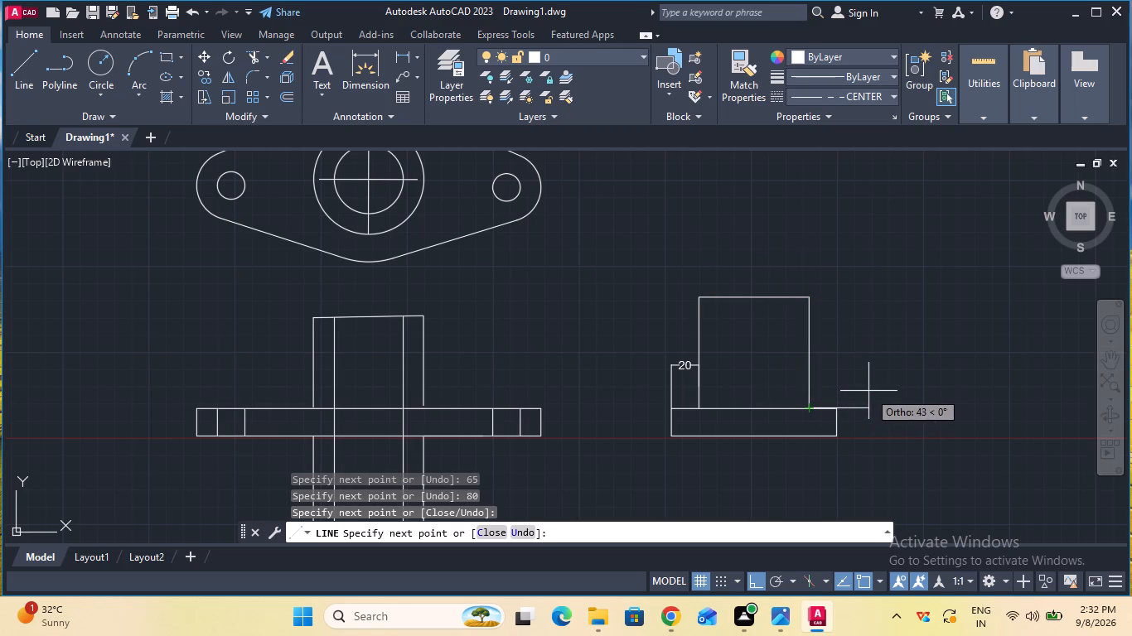
pyautogui.press('Escape')
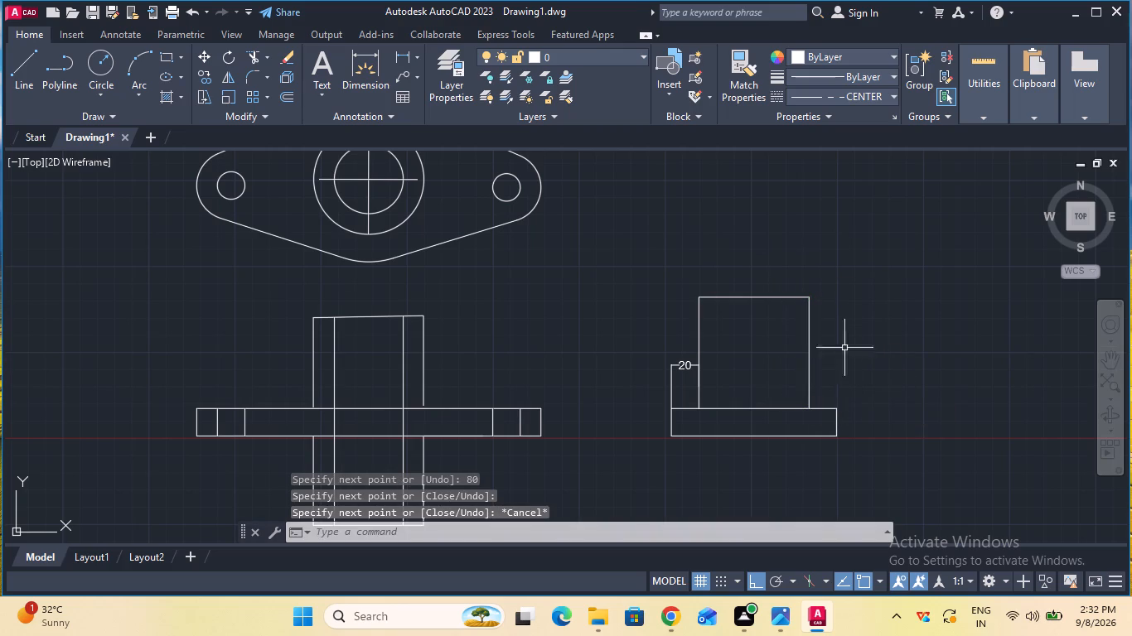
# Erase the 20 mm reference dimension and the left vertical edge of the side view's upper boss.
pyautogui.click(286, 59)
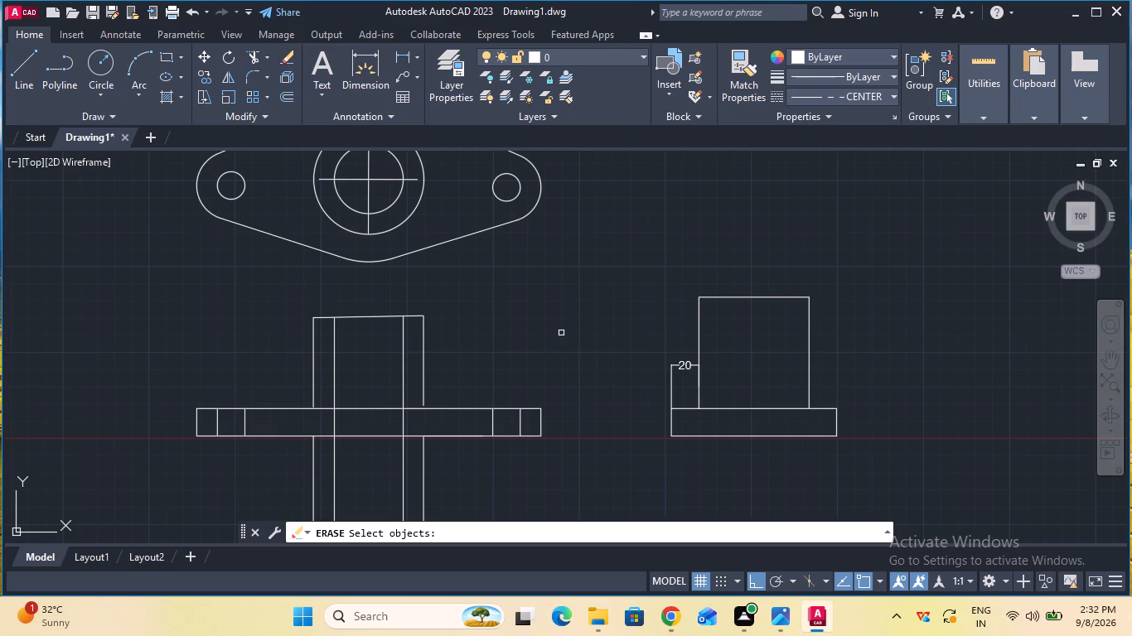
pyautogui.click(681, 367)
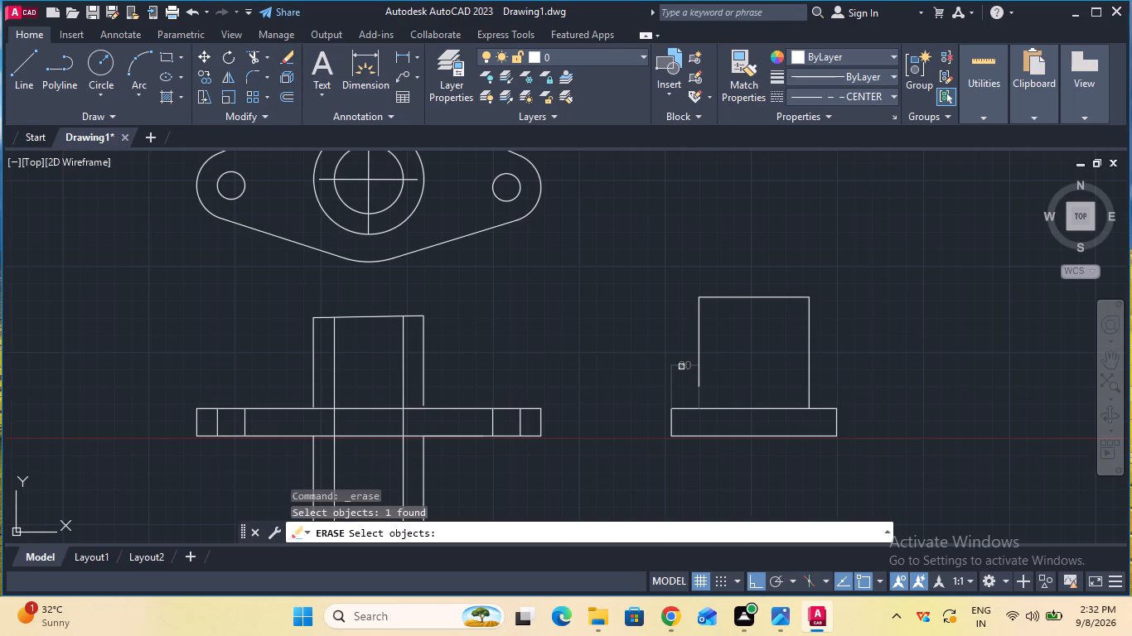
pyautogui.press('Return')
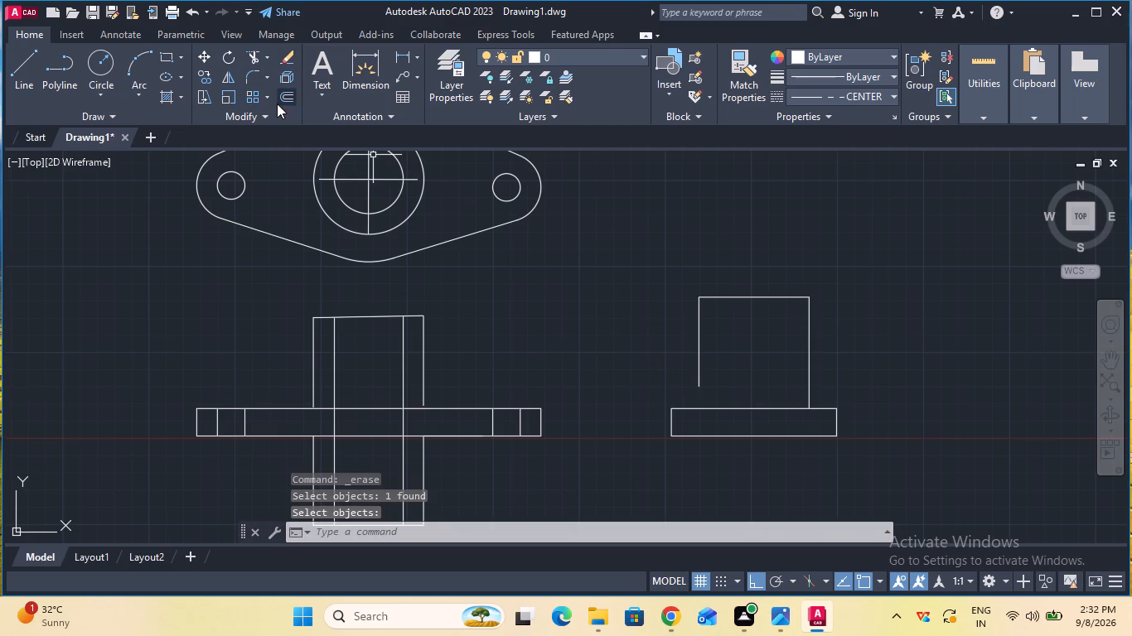
pyautogui.click(278, 61)
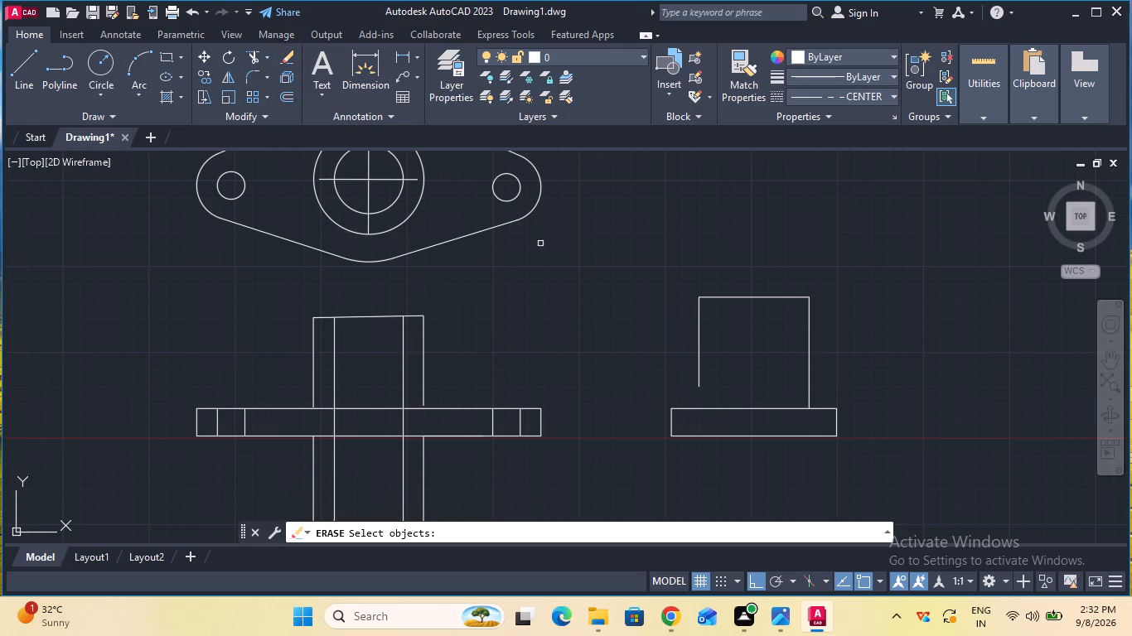
pyautogui.click(700, 373)
pyautogui.press('Return')
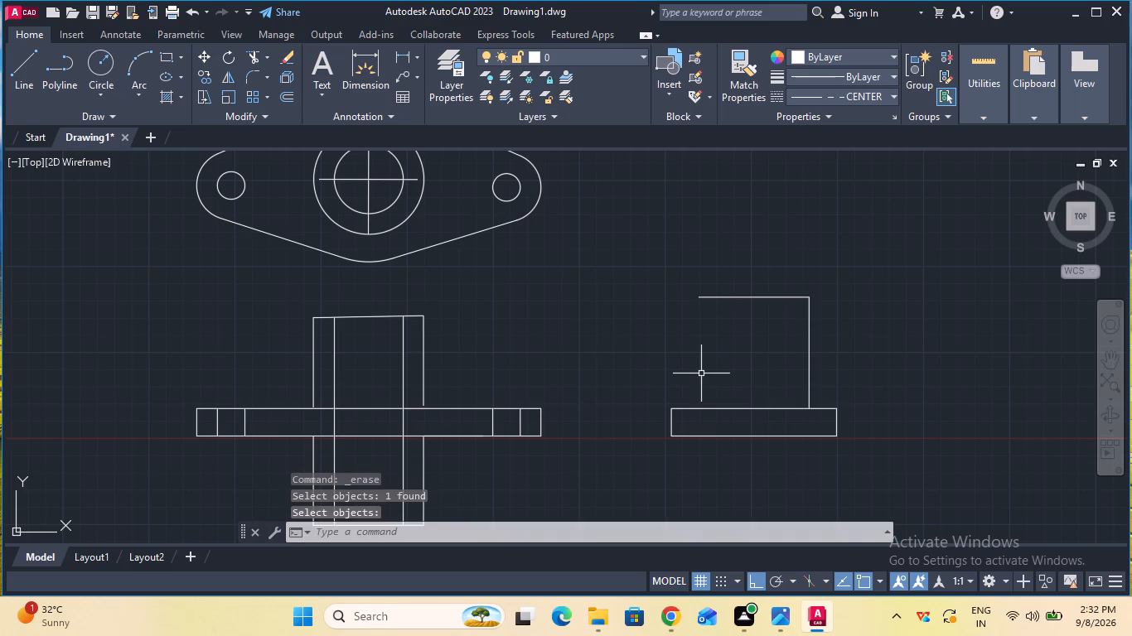
# Redraw the boss's left edge as a 65 mm vertical line down from the left end of its top edge.
pyautogui.click(13, 73)
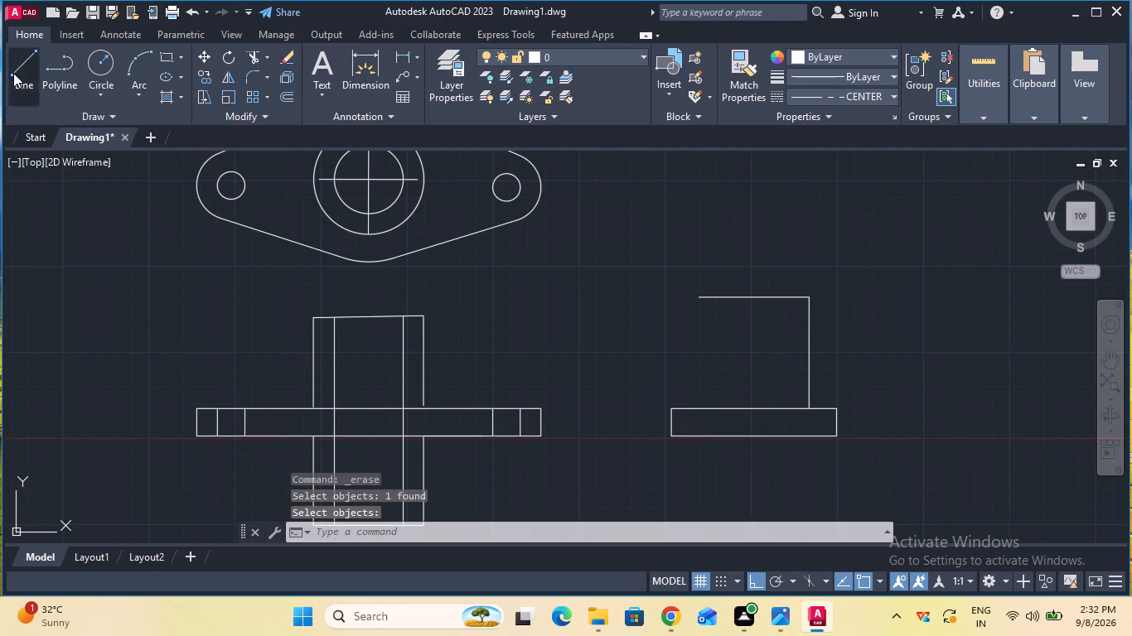
pyautogui.click(699, 304)
pyautogui.write('65')
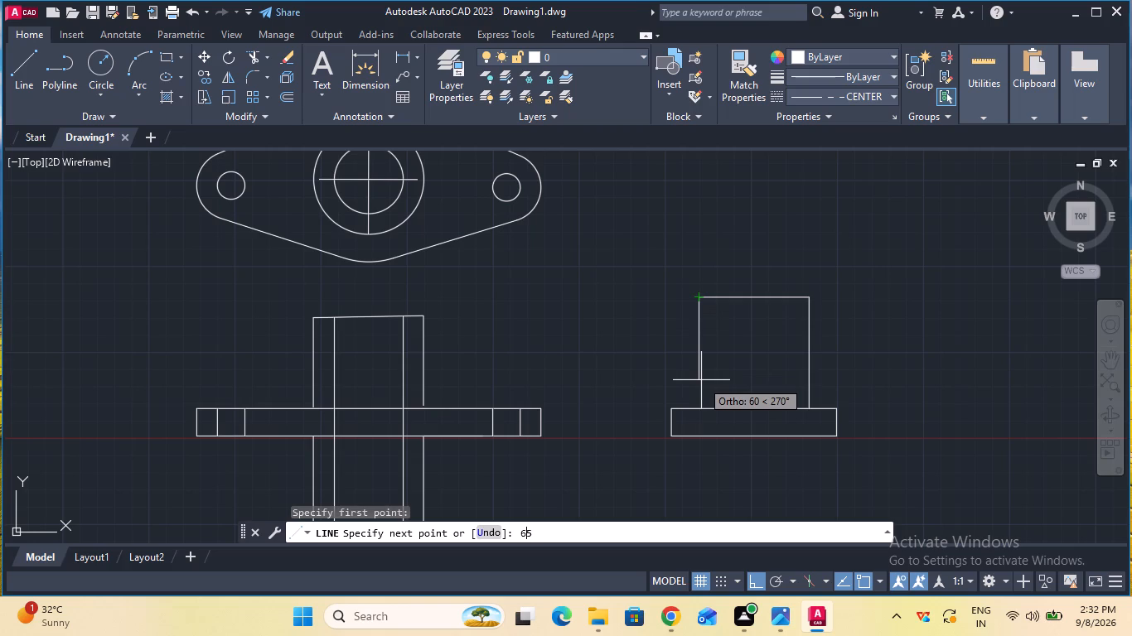
pyautogui.press('Return')
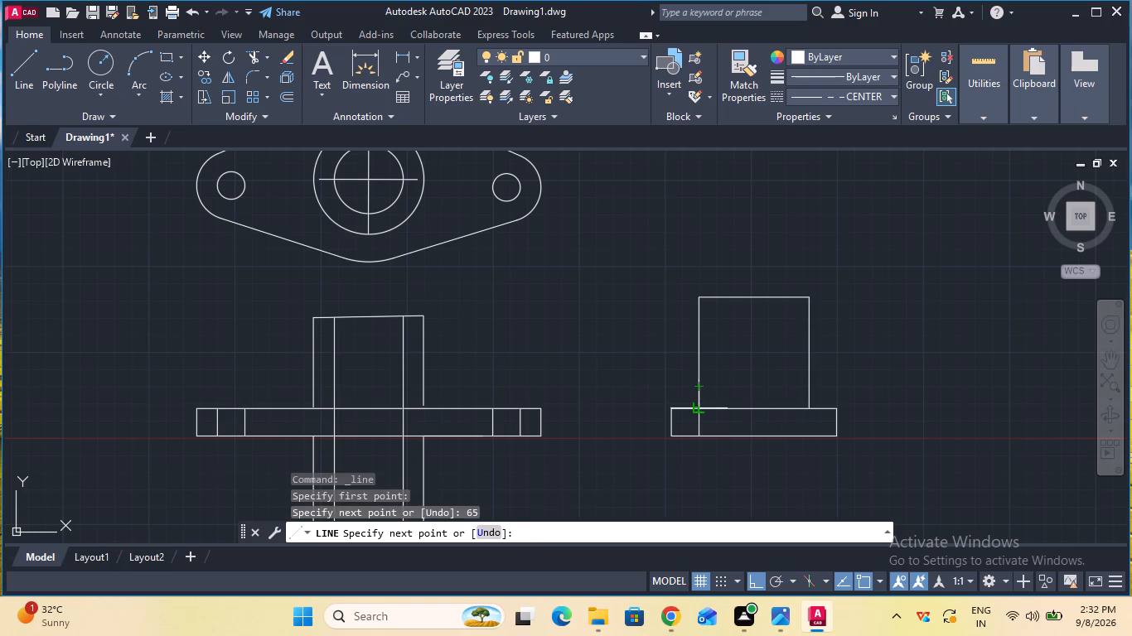
pyautogui.press('Escape')
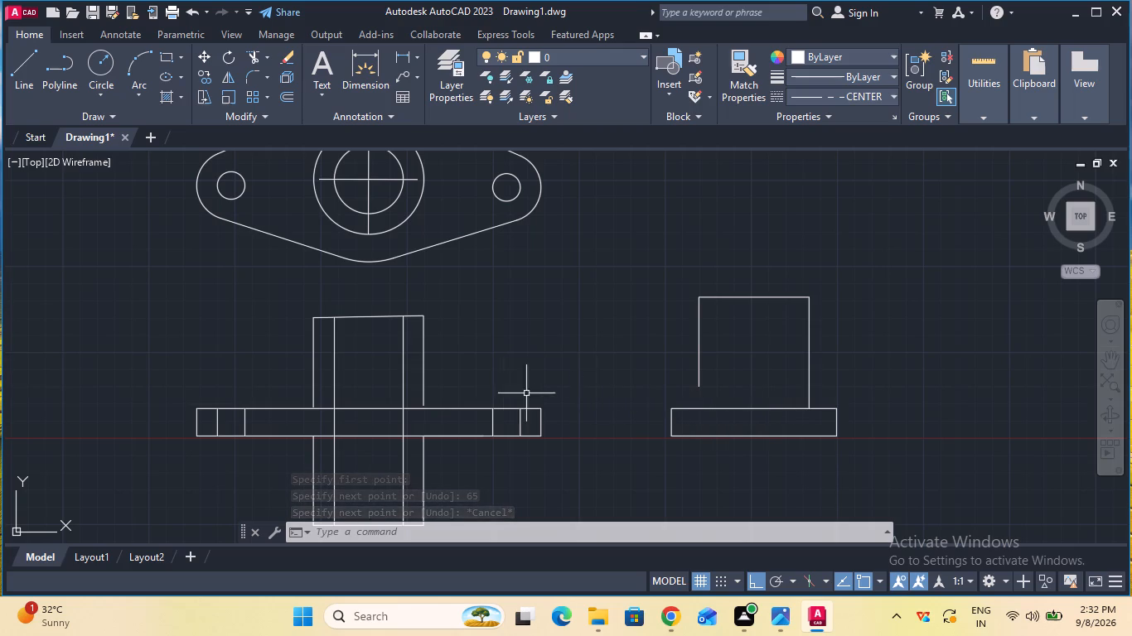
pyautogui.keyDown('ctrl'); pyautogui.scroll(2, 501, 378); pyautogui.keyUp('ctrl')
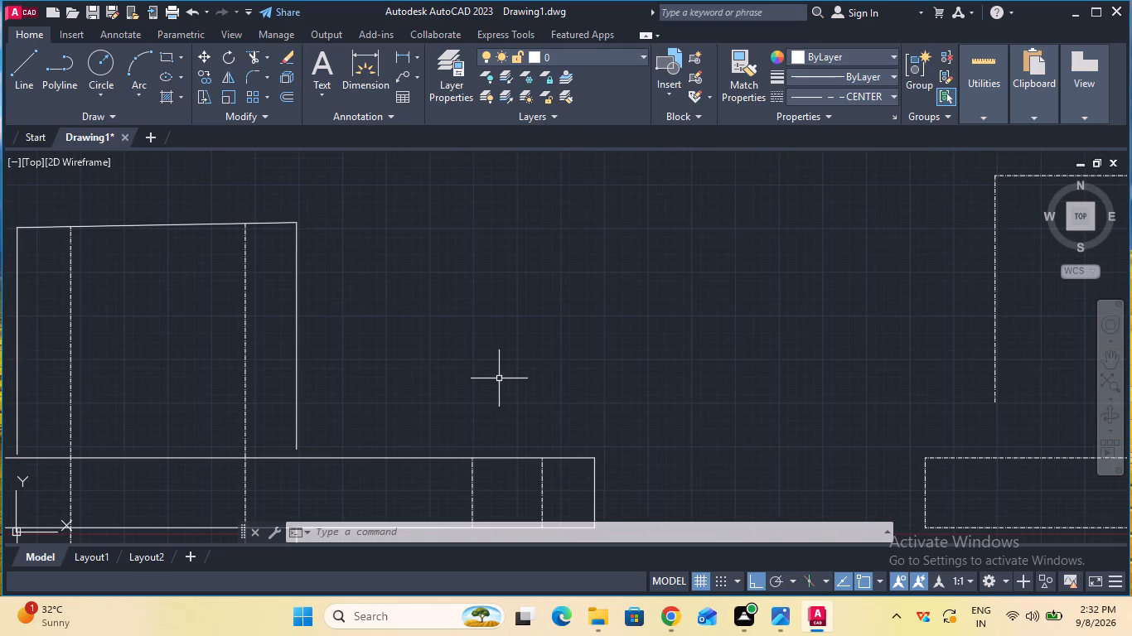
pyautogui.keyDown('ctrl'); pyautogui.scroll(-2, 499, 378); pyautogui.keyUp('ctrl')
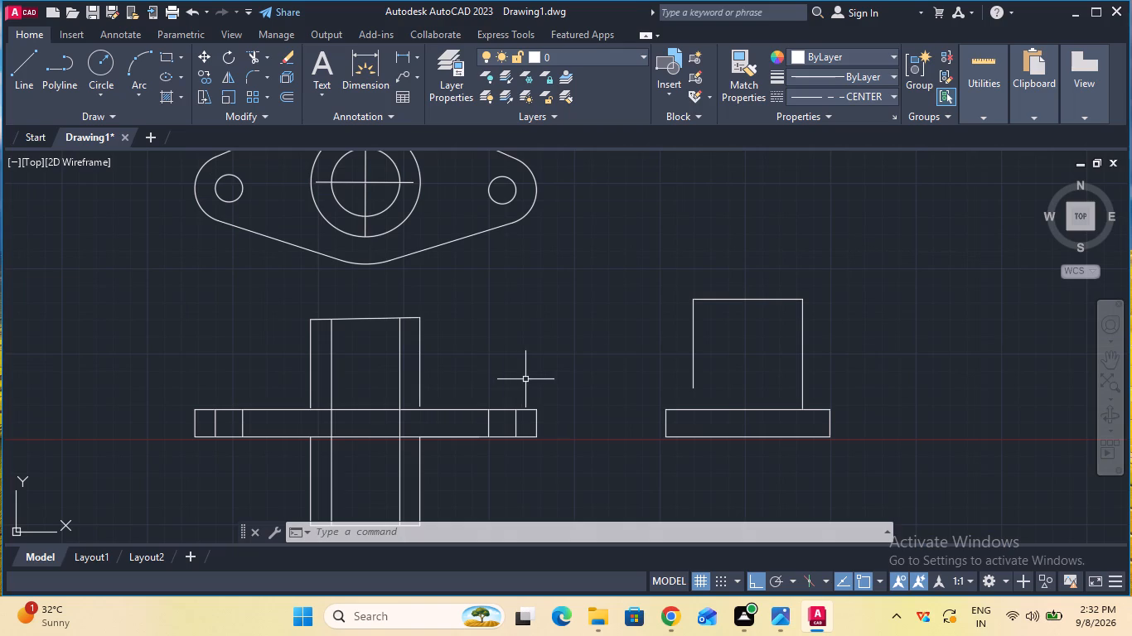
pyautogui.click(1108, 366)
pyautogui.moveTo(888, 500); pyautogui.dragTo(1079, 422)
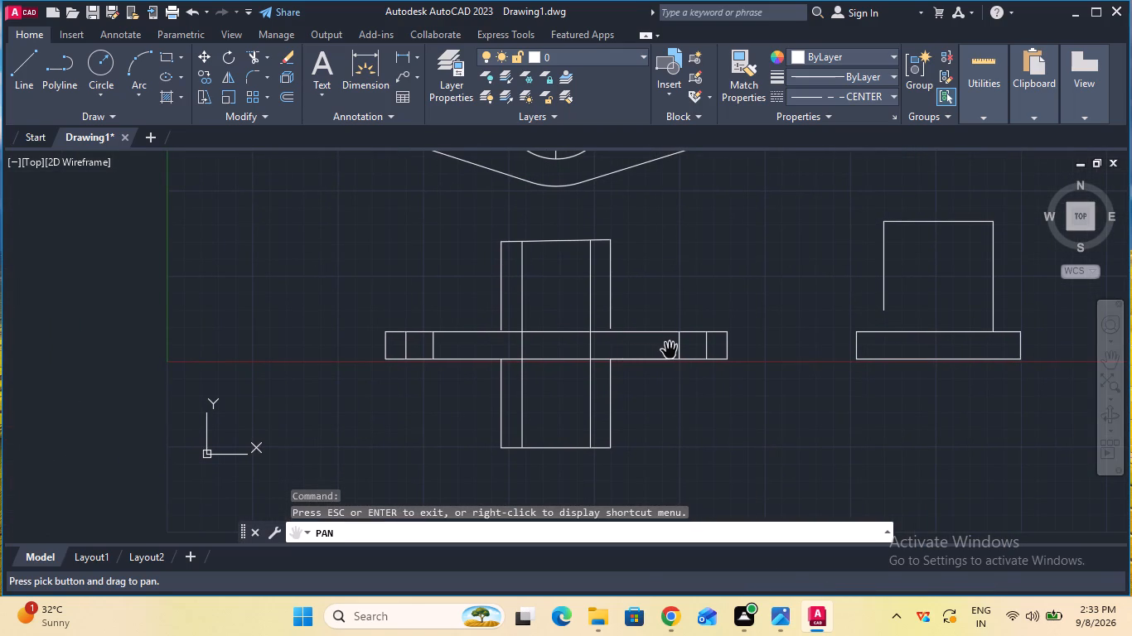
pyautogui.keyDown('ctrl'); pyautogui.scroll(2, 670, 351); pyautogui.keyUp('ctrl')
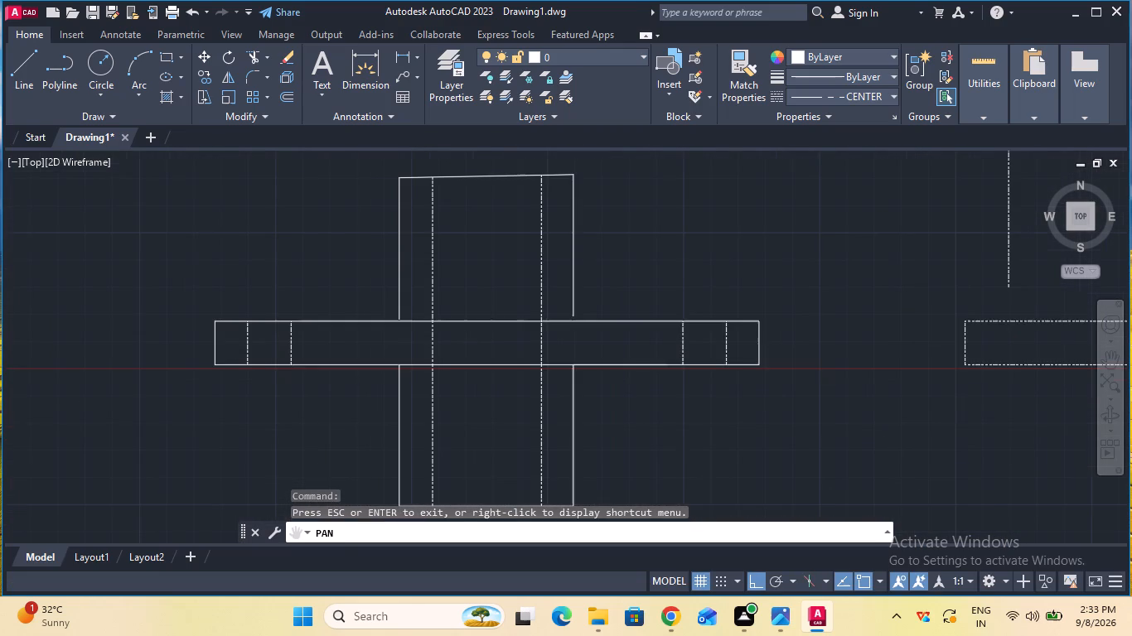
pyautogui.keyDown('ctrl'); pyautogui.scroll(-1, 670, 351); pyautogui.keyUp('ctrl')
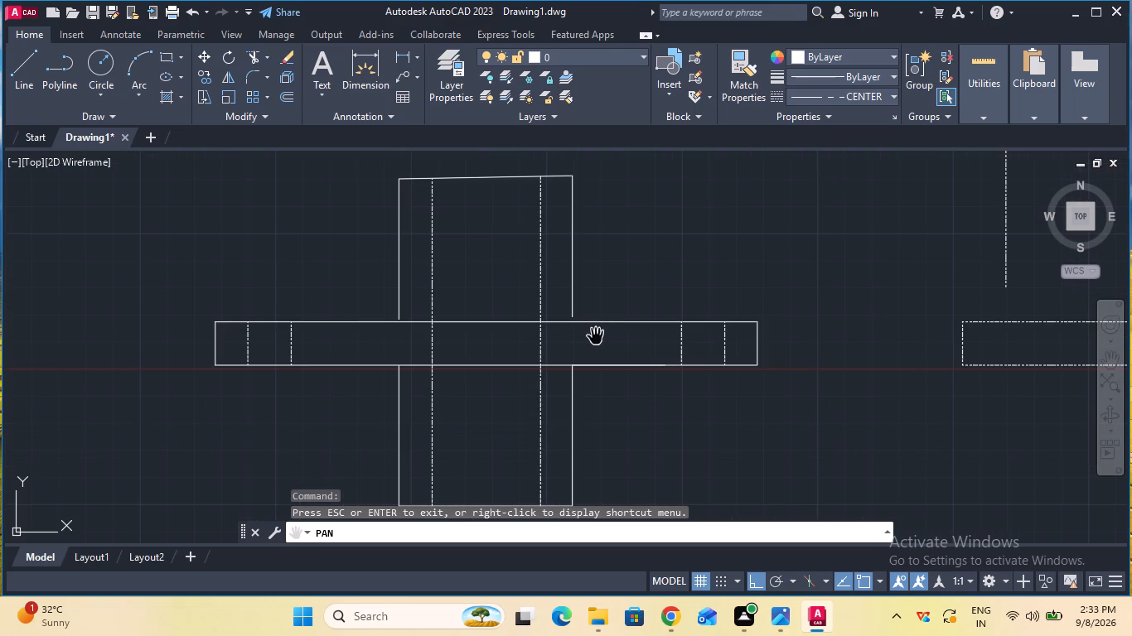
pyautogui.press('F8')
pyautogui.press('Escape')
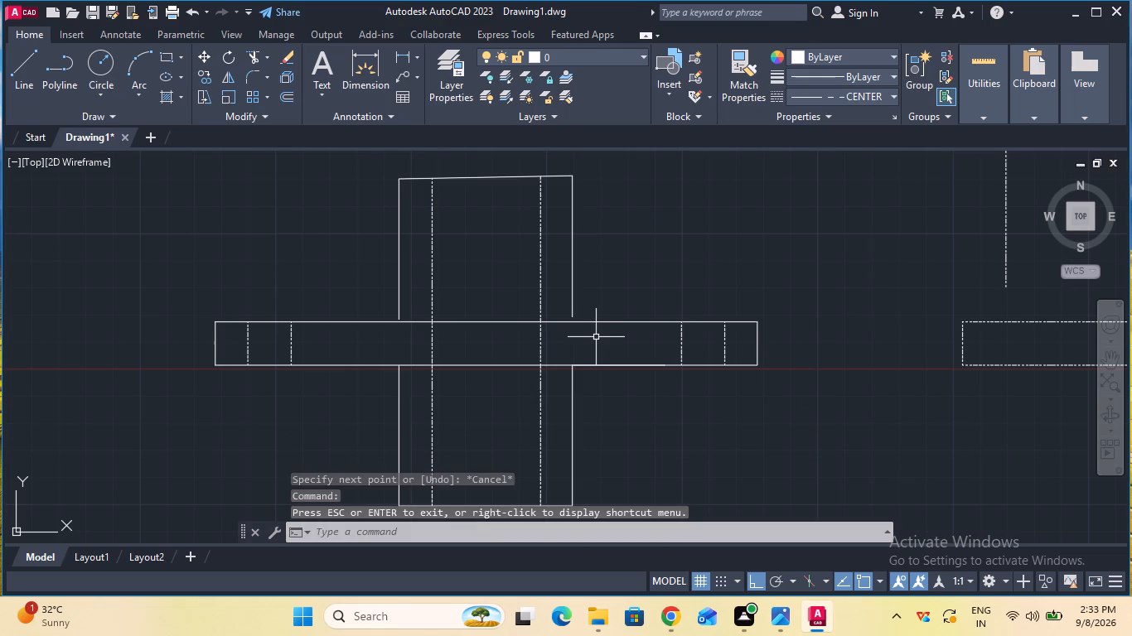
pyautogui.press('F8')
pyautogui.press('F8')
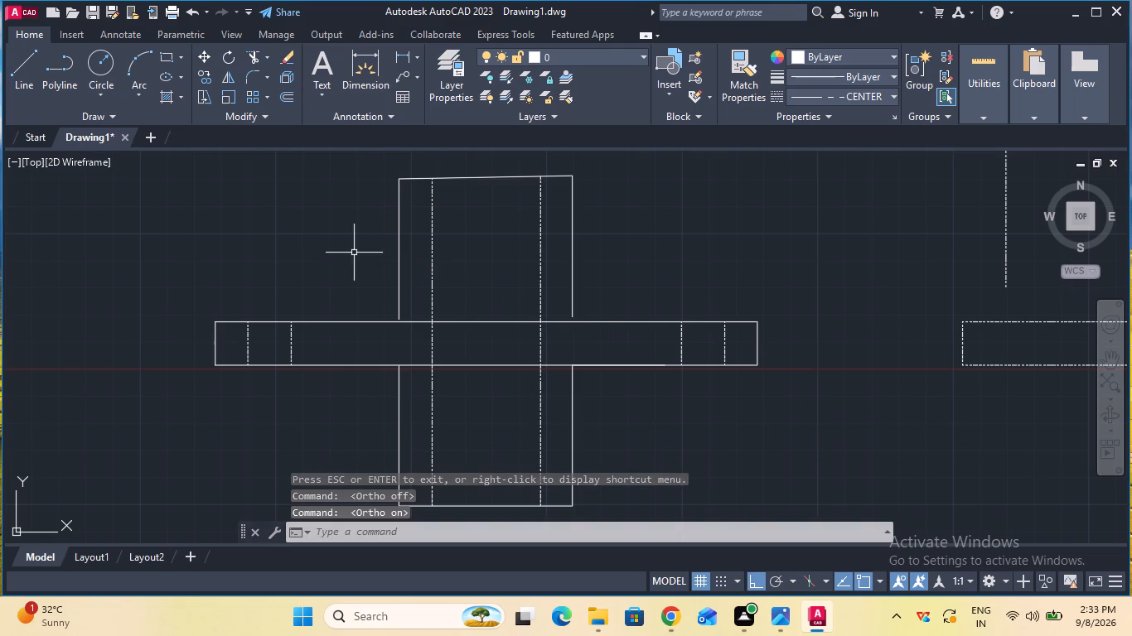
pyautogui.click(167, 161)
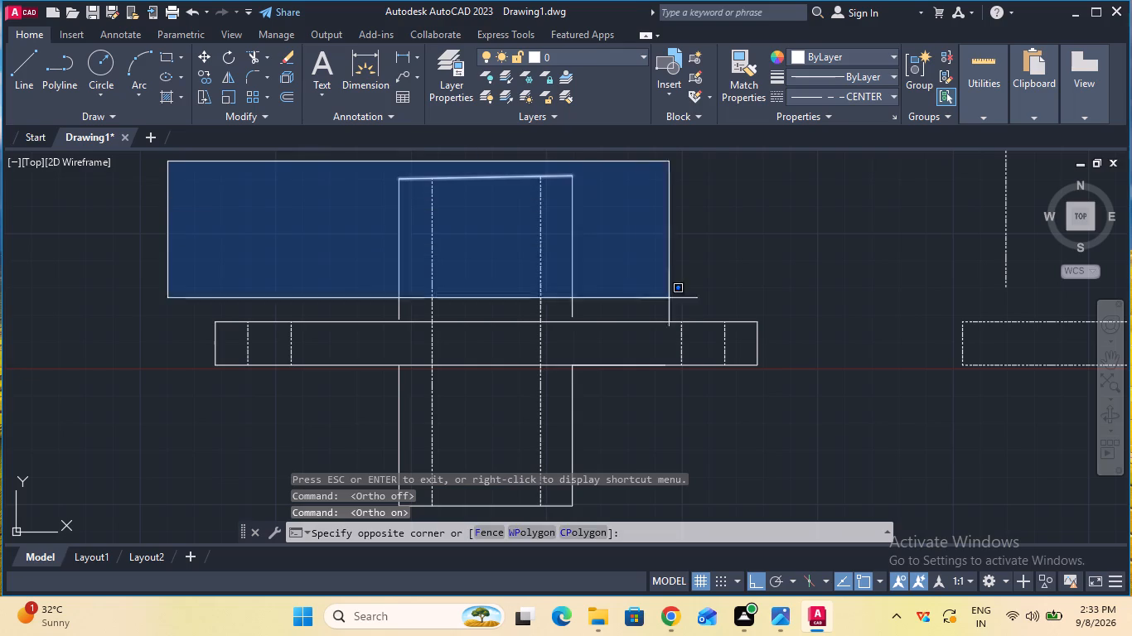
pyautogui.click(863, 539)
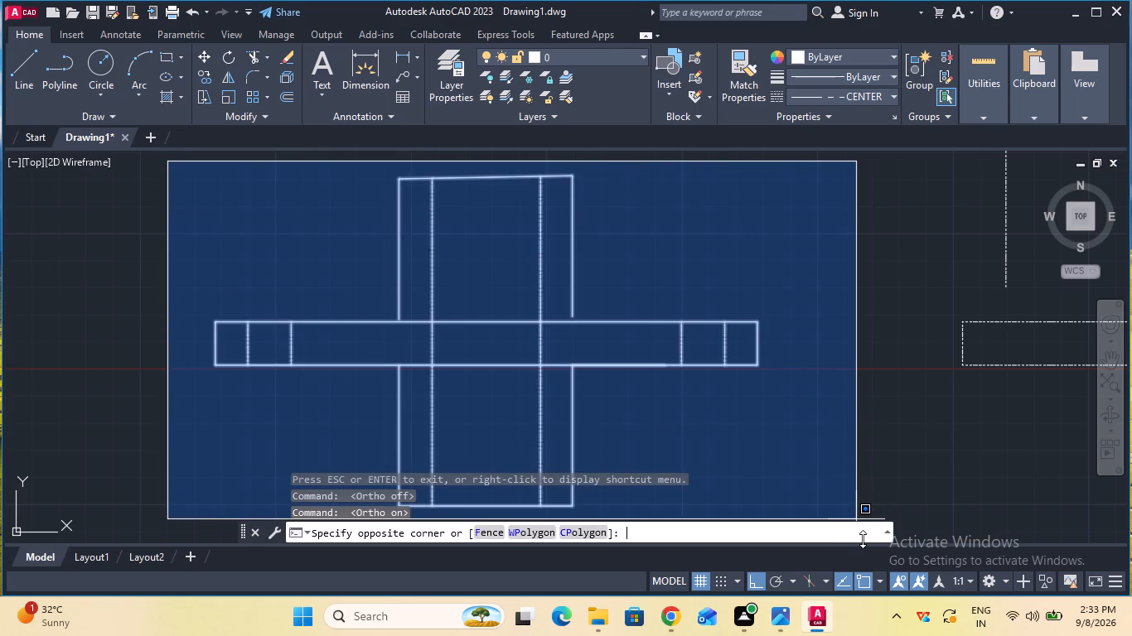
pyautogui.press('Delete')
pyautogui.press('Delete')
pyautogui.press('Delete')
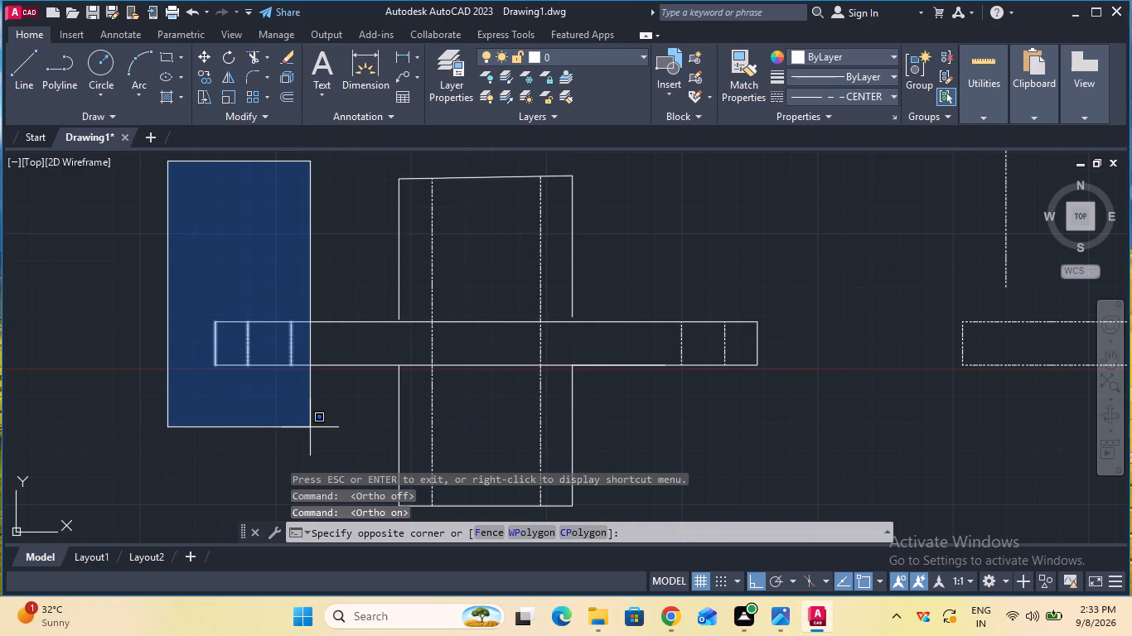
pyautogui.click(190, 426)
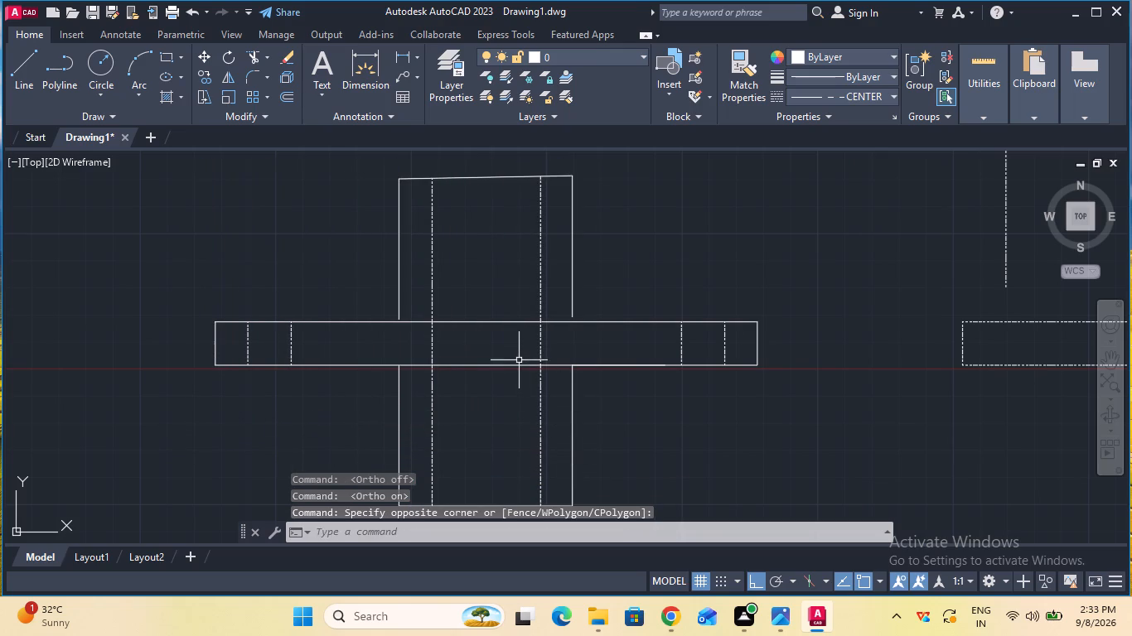
# Measure the height of the front view's lower boss along its left edge with a trial linear dimension.
pyautogui.click(1116, 368)
pyautogui.moveTo(906, 450); pyautogui.dragTo(938, 335)
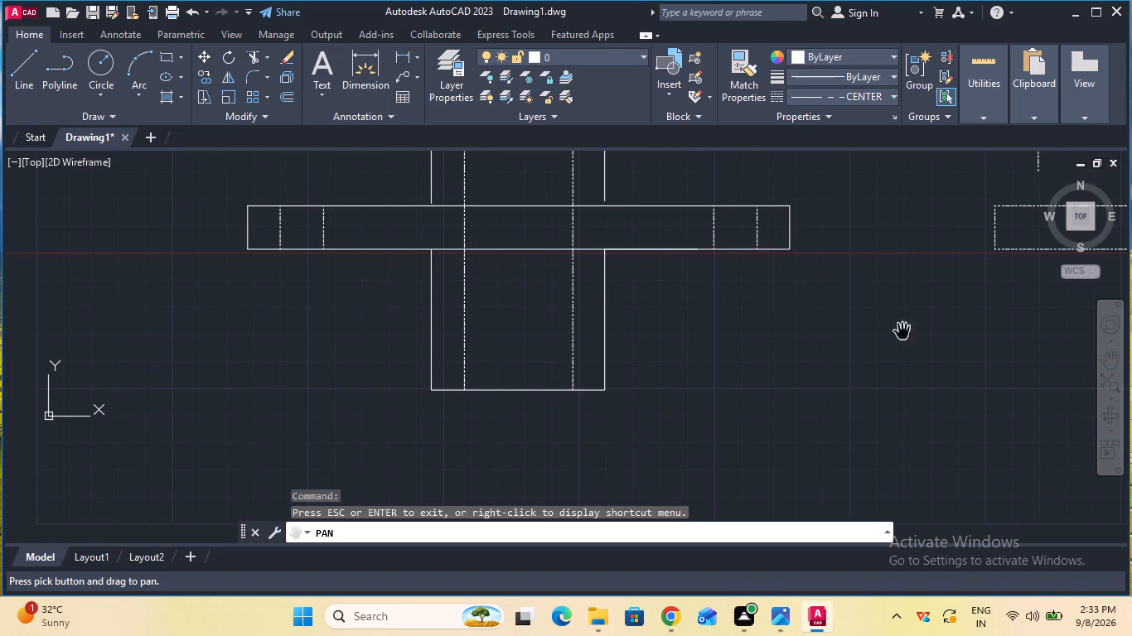
pyautogui.press('Escape')
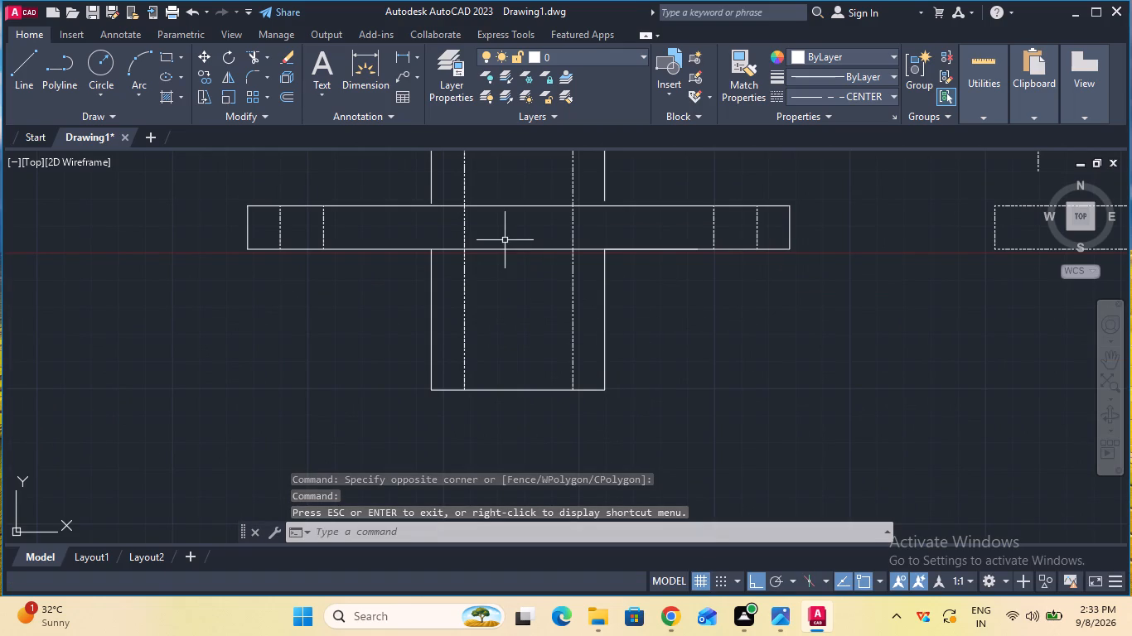
pyautogui.click(404, 56)
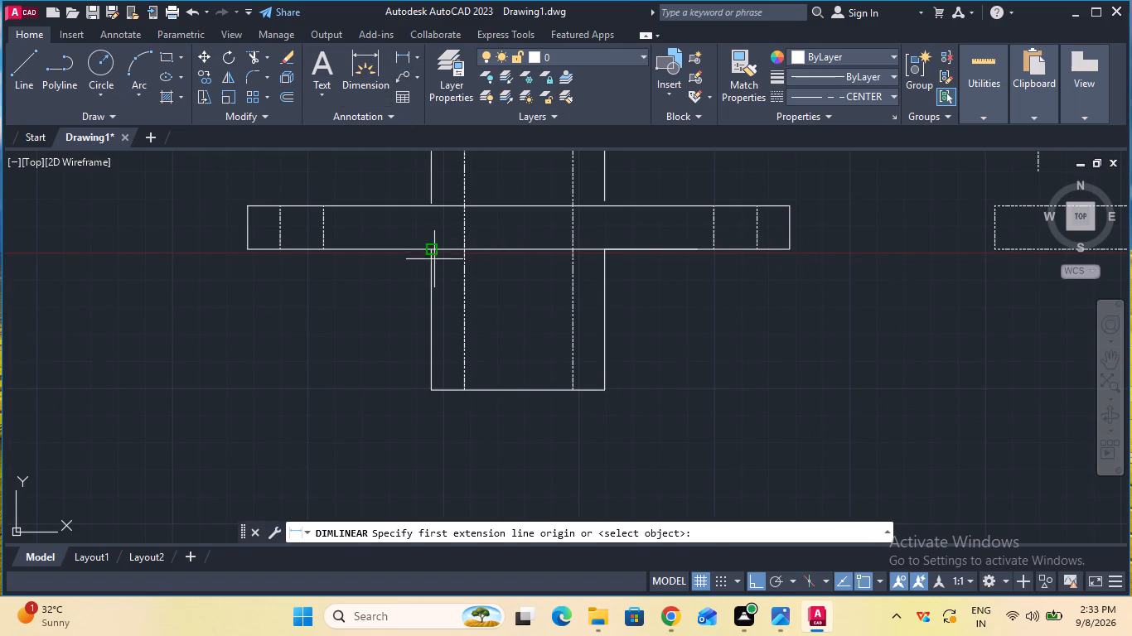
pyautogui.click(433, 251)
pyautogui.click(432, 391)
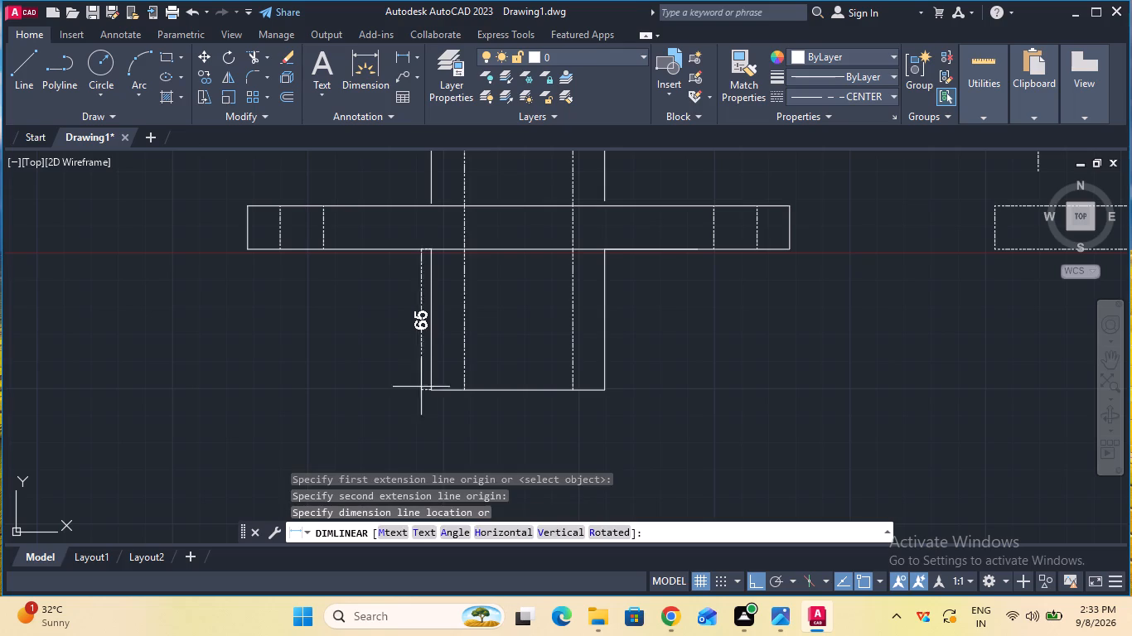
pyautogui.press('Escape')
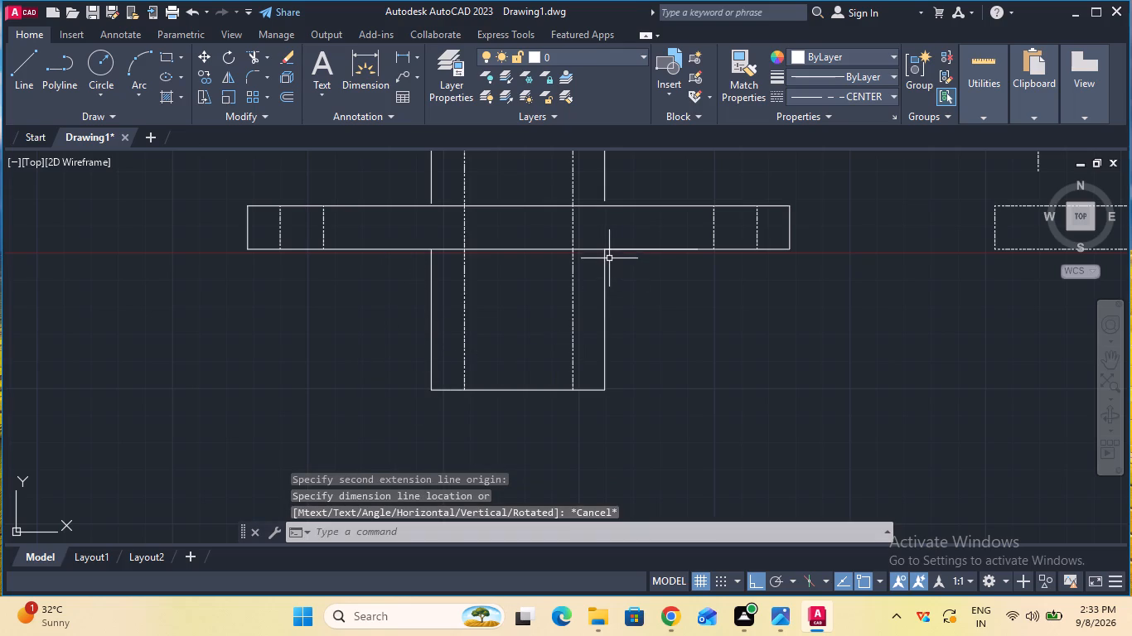
# Erase the front view's upper boss above the flange: both side edges, the top edge and the two dashed bore lines.
pyautogui.click(1106, 361)
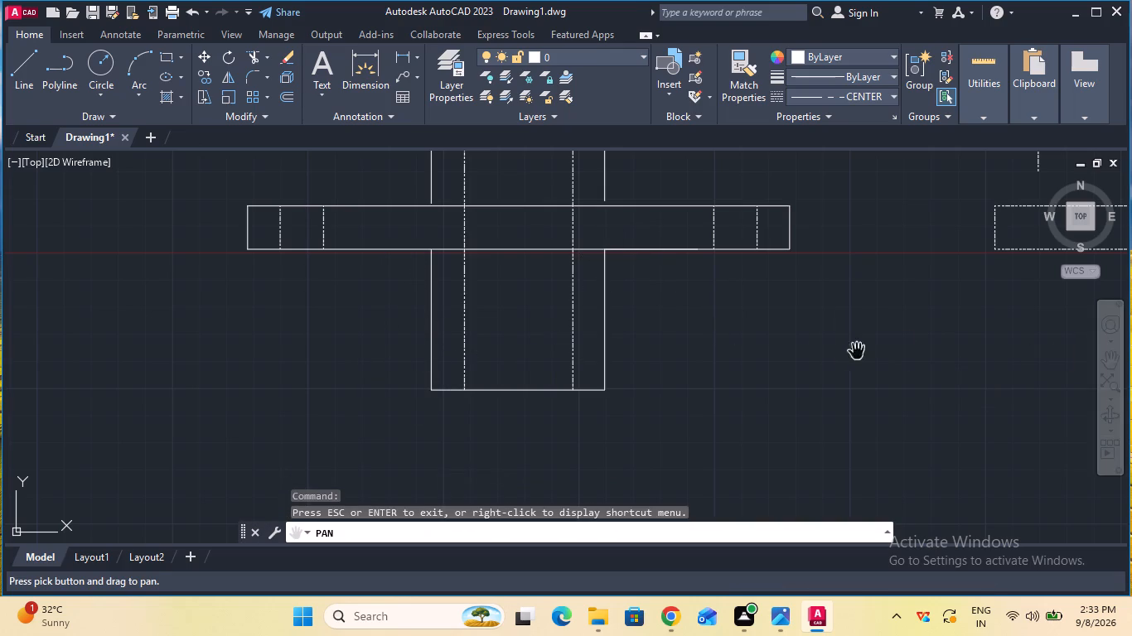
pyautogui.moveTo(825, 353); pyautogui.dragTo(826, 499)
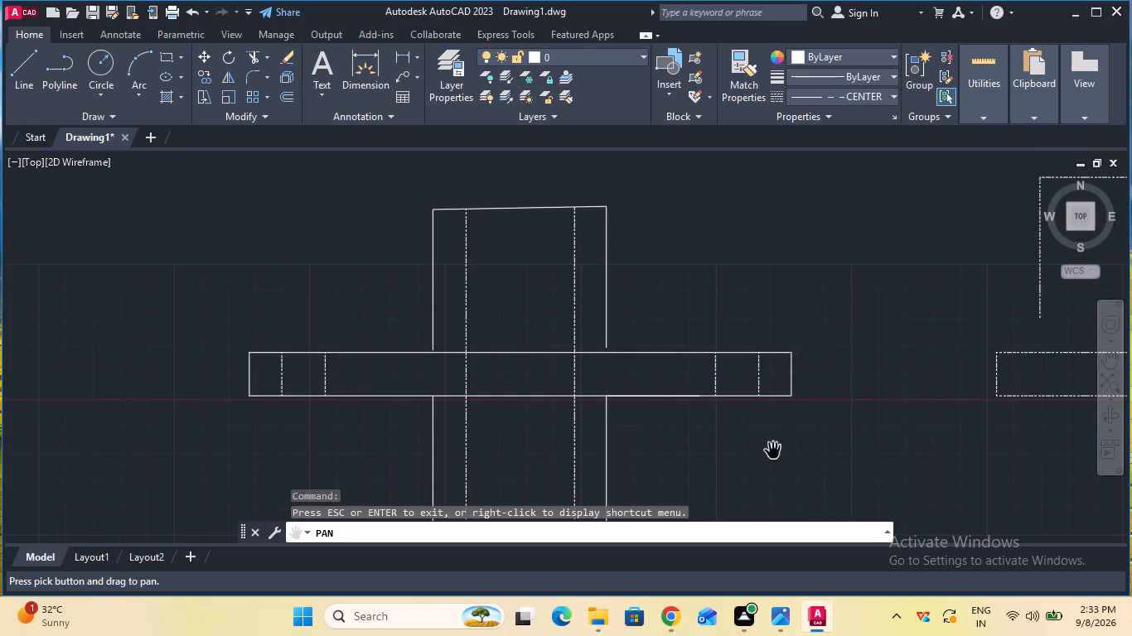
pyautogui.keyDown('ctrl'); pyautogui.scroll(2, 477, 340); pyautogui.keyUp('ctrl')
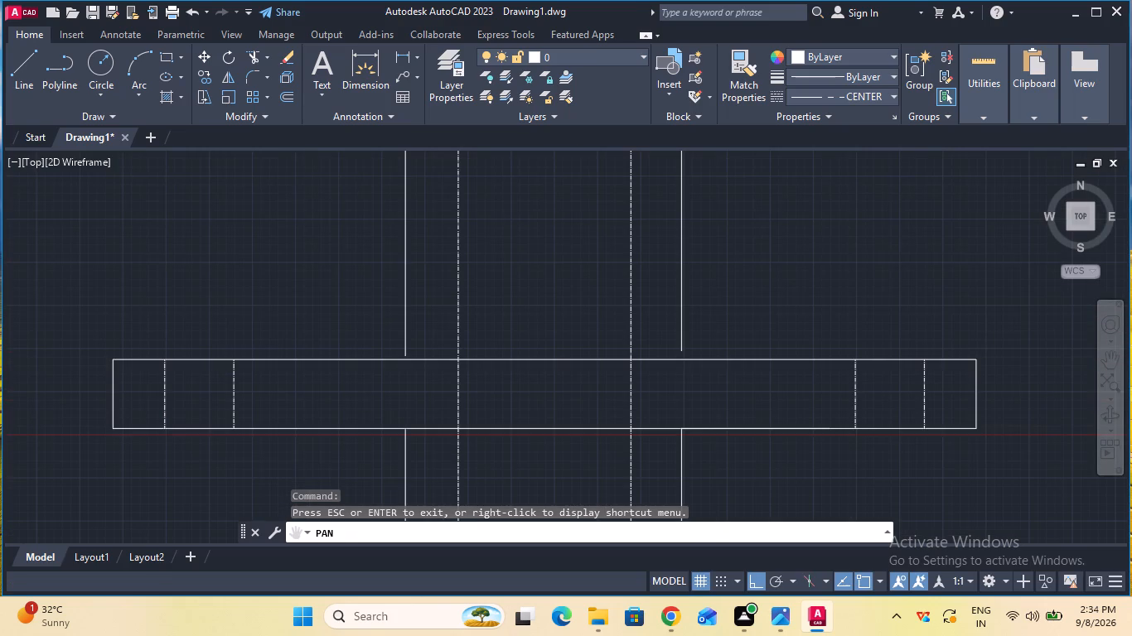
pyautogui.keyDown('ctrl'); pyautogui.scroll(-2, 477, 340); pyautogui.keyUp('ctrl')
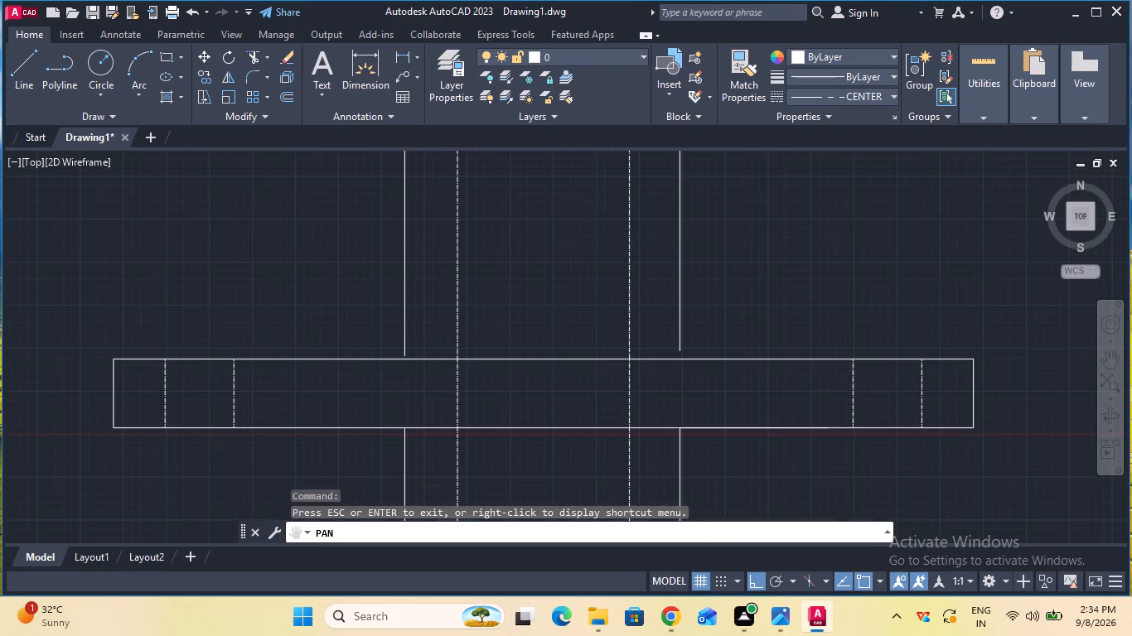
pyautogui.press('Escape')
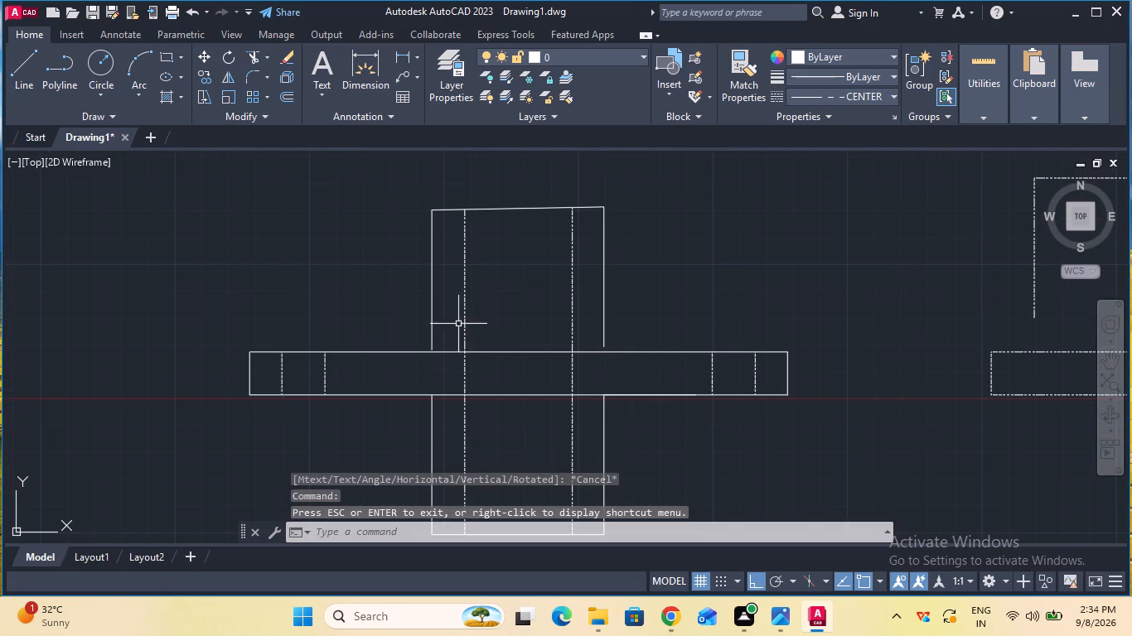
pyautogui.click(432, 306)
pyautogui.press('Delete')
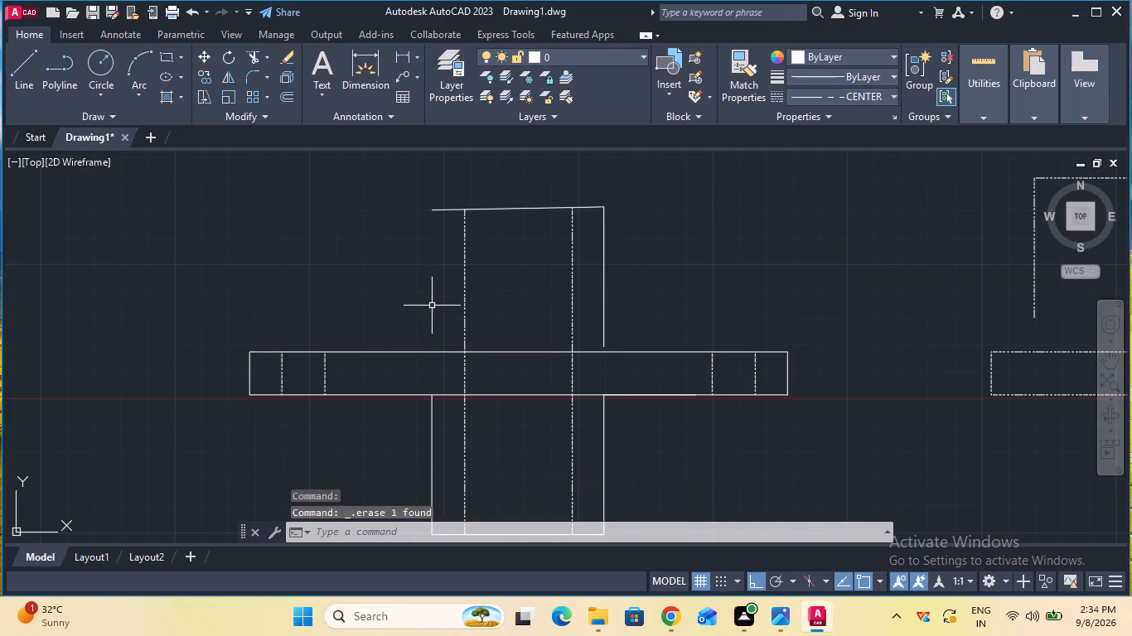
pyautogui.click(465, 313)
pyautogui.press('BackSpace')
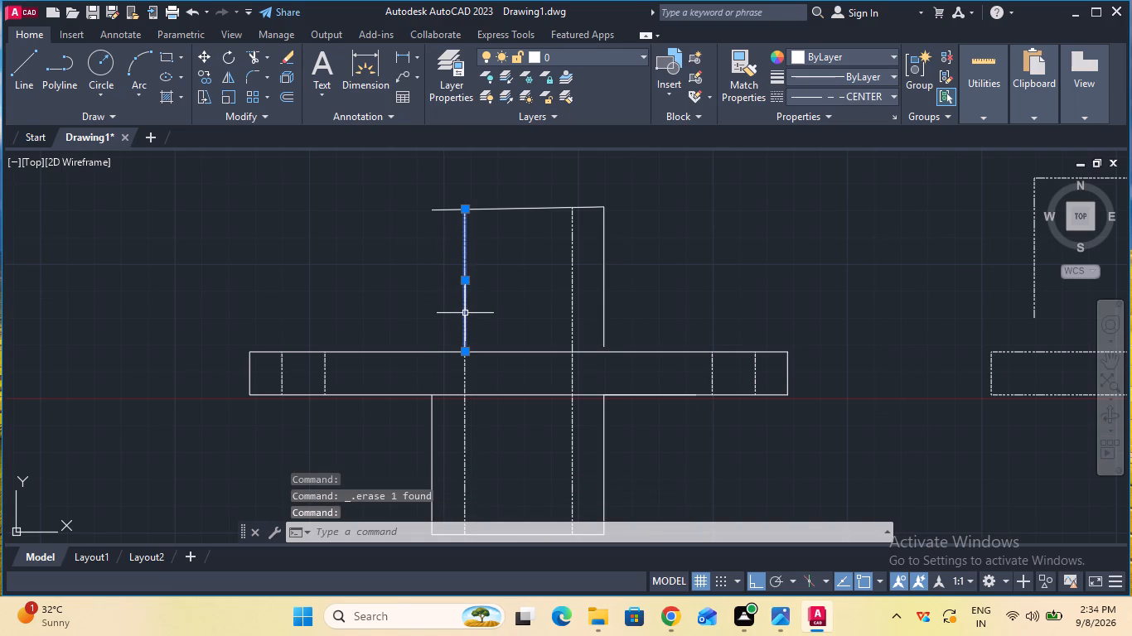
pyautogui.press('Delete')
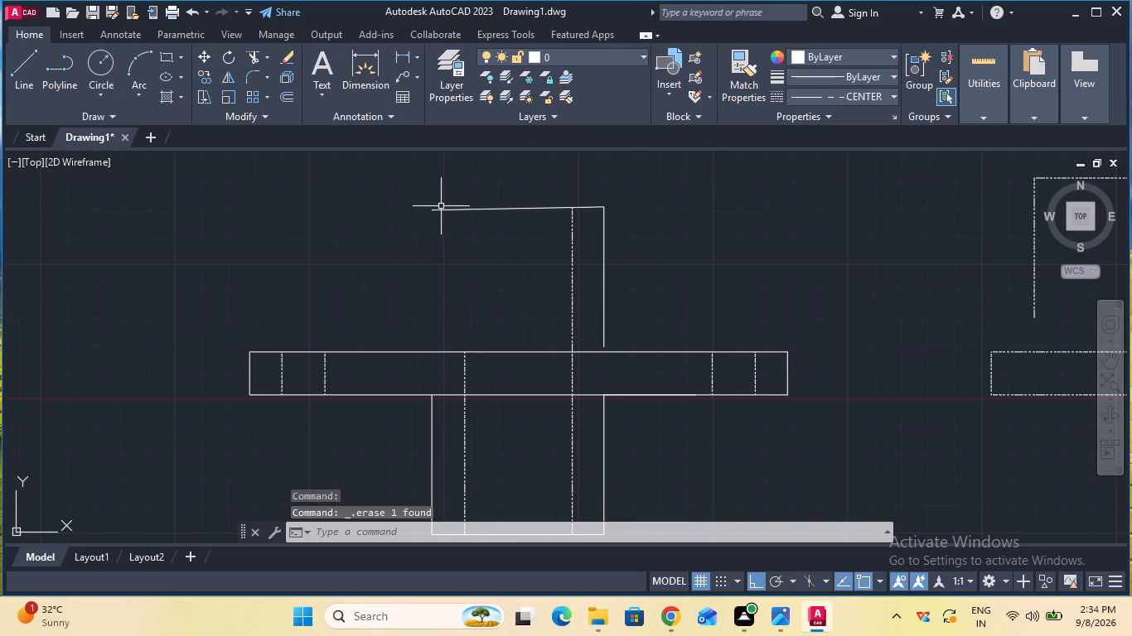
pyautogui.click(443, 209)
pyautogui.press('Delete')
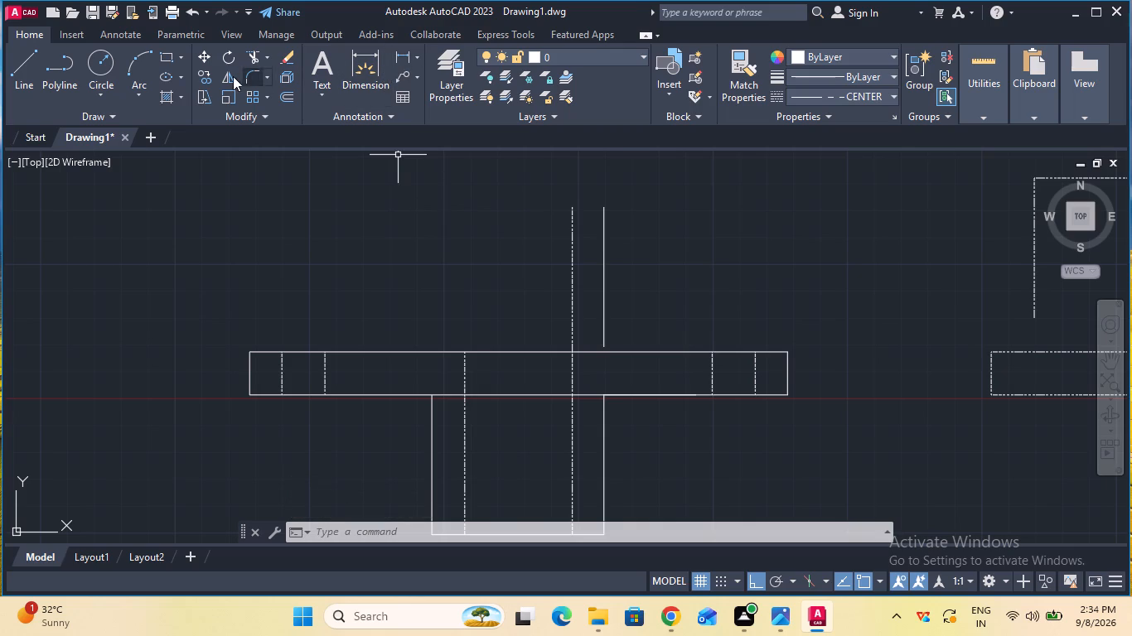
pyautogui.click(602, 237)
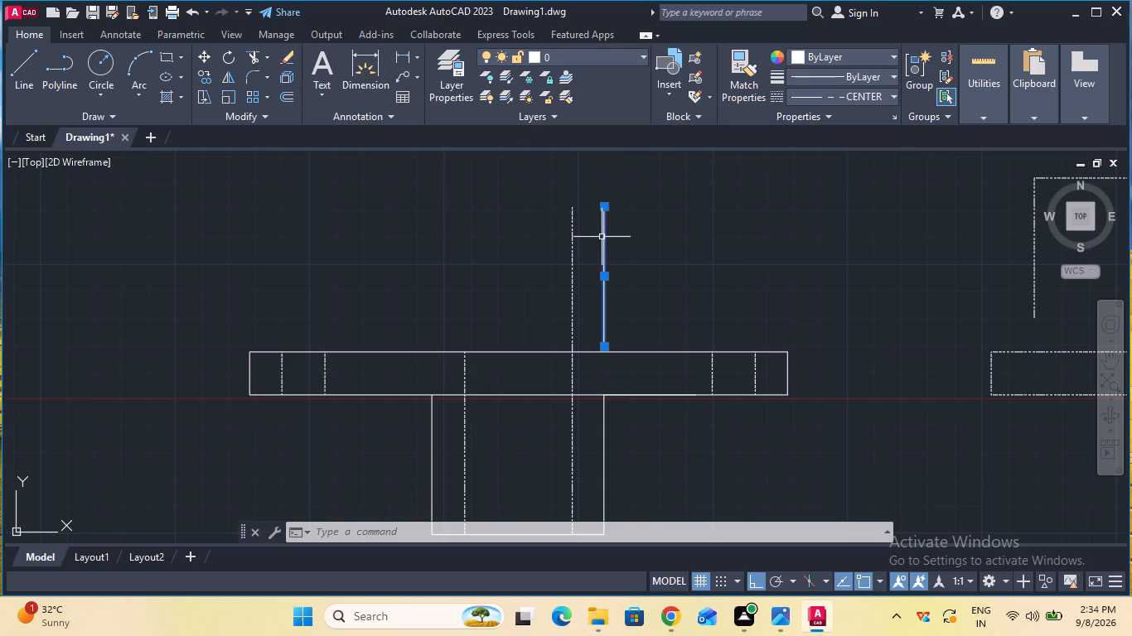
pyautogui.press('Delete')
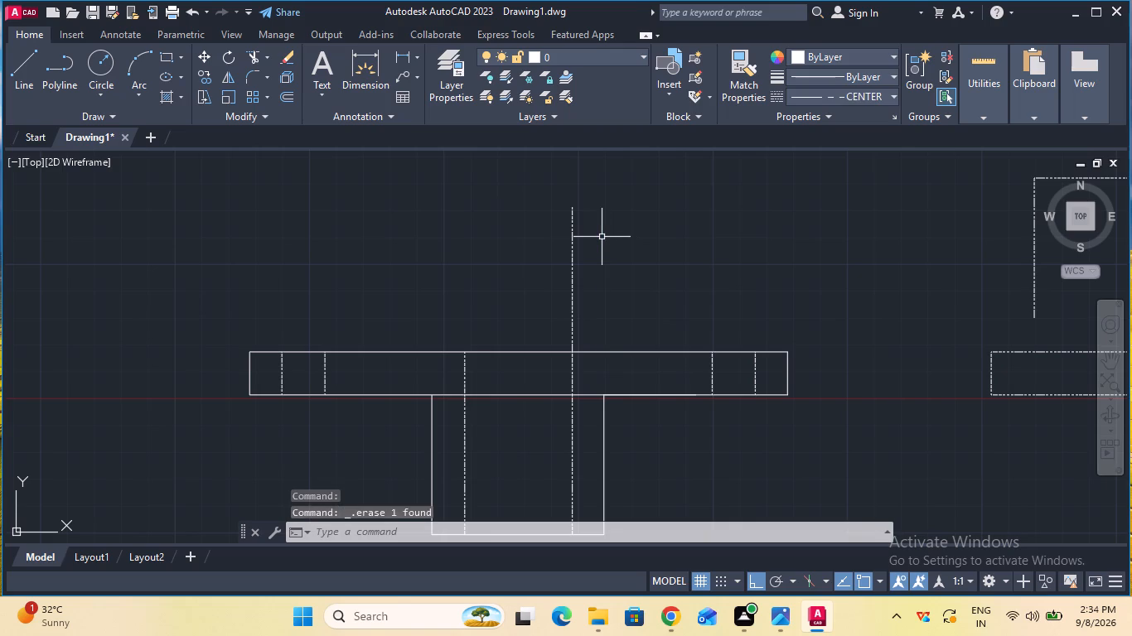
pyautogui.click(573, 260)
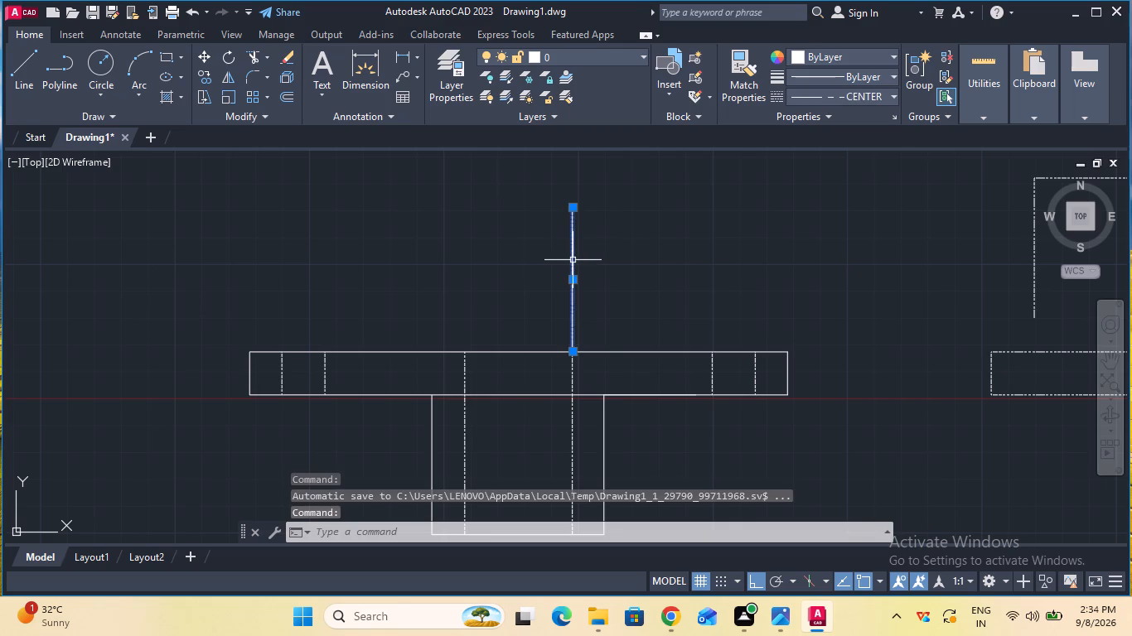
pyautogui.press('Delete')
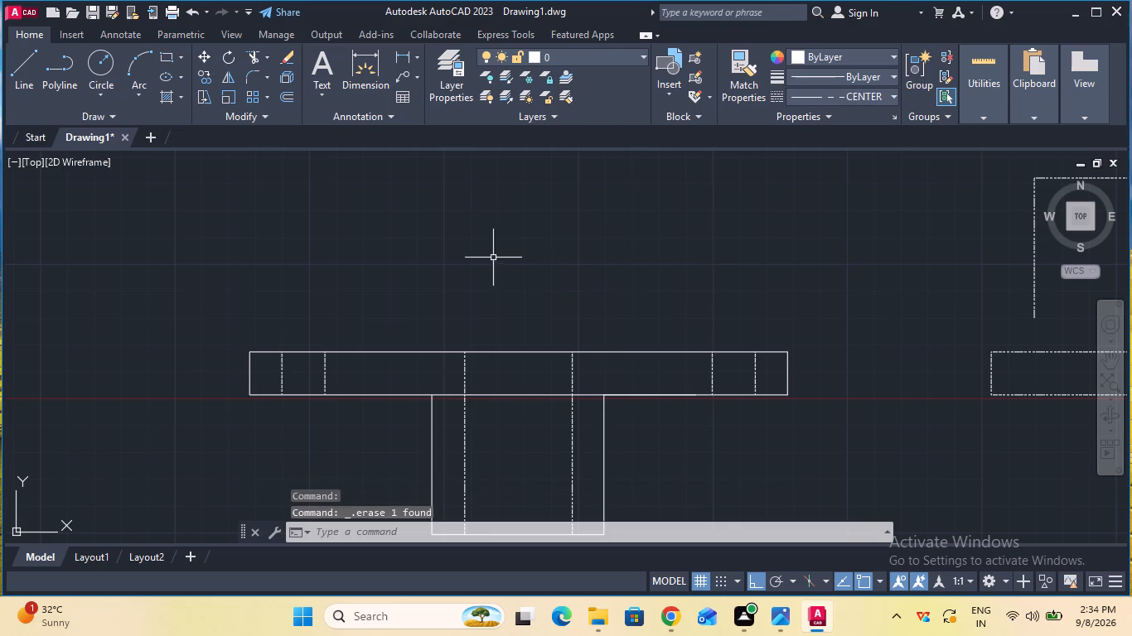
# Draw a 65 mm vertical line up from the front view's flange top edge, aligned with the lower boss's left edge.
pyautogui.click(14, 79)
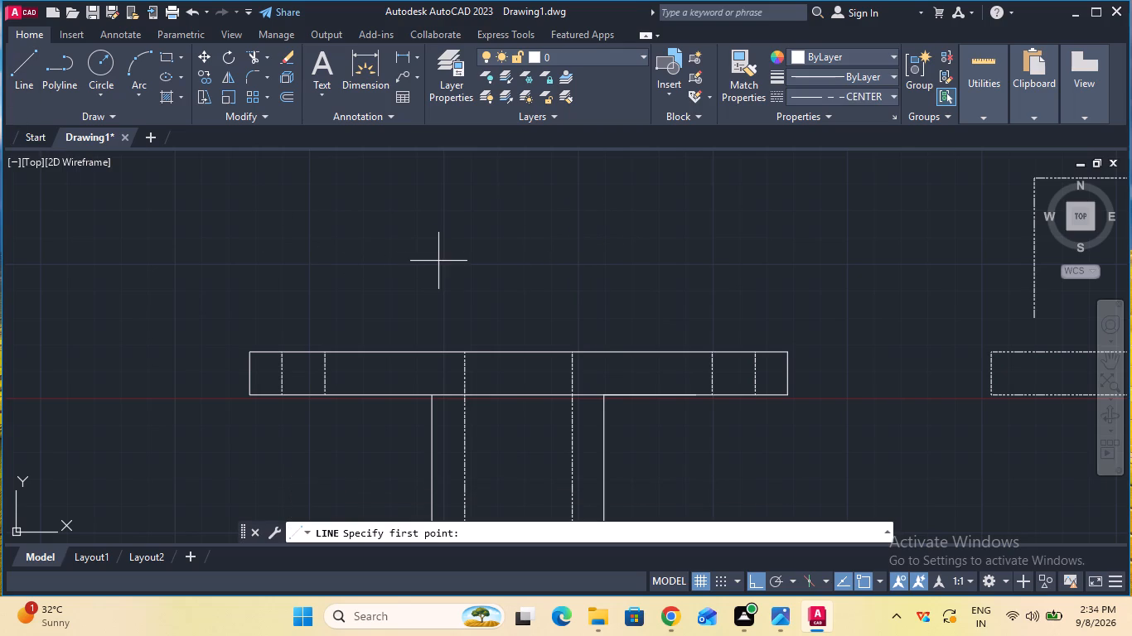
pyautogui.click(432, 354)
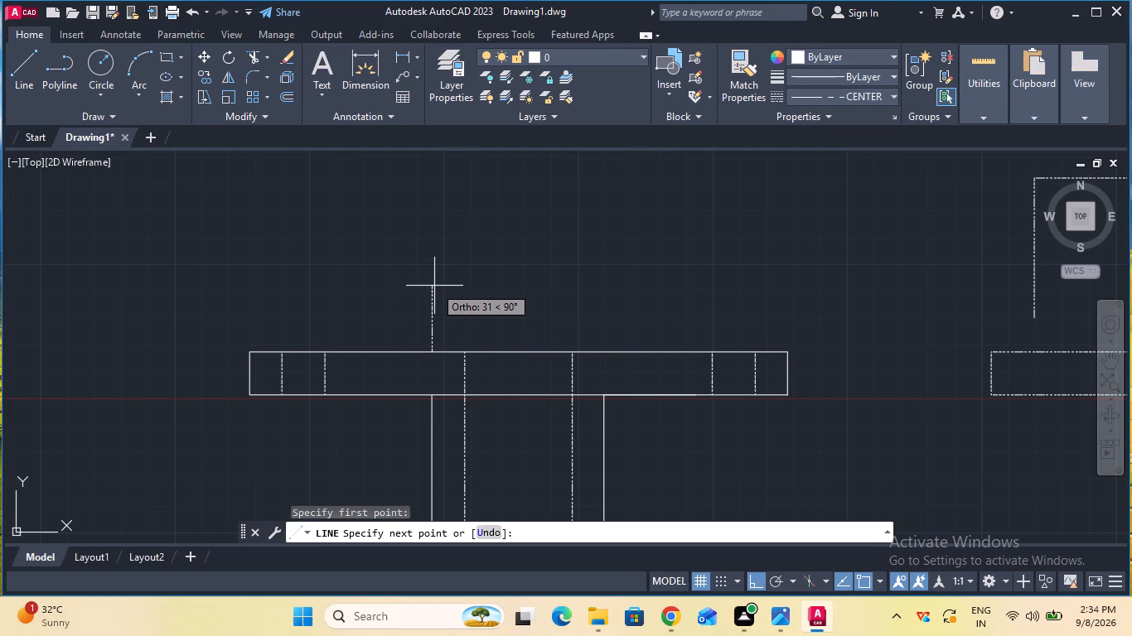
pyautogui.write('65')
pyautogui.press('Return')
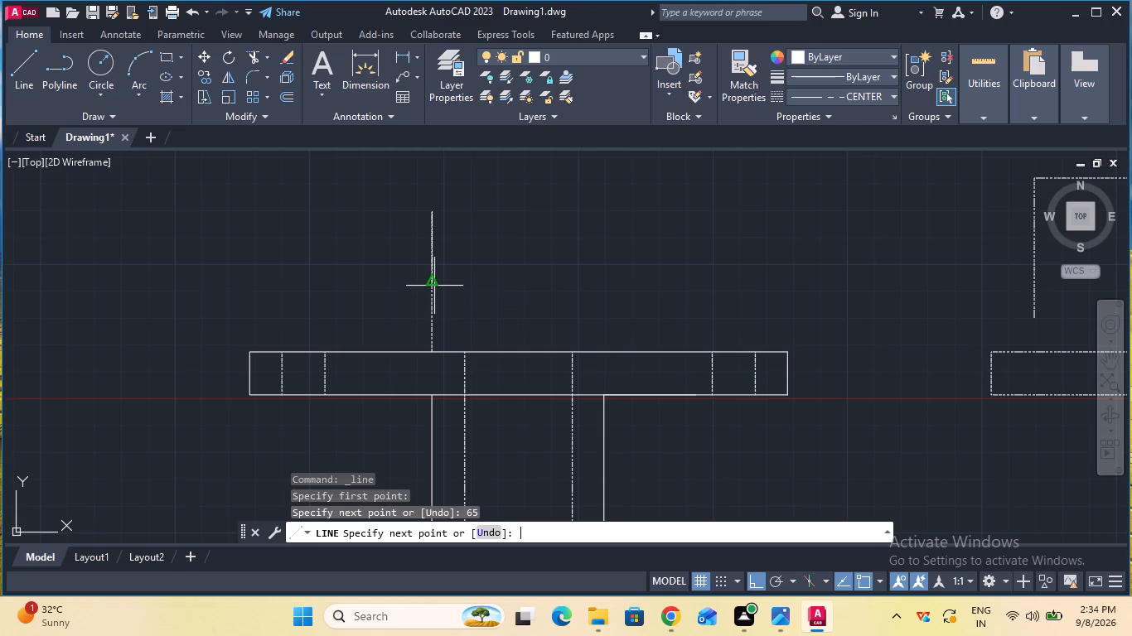
pyautogui.press('Escape')
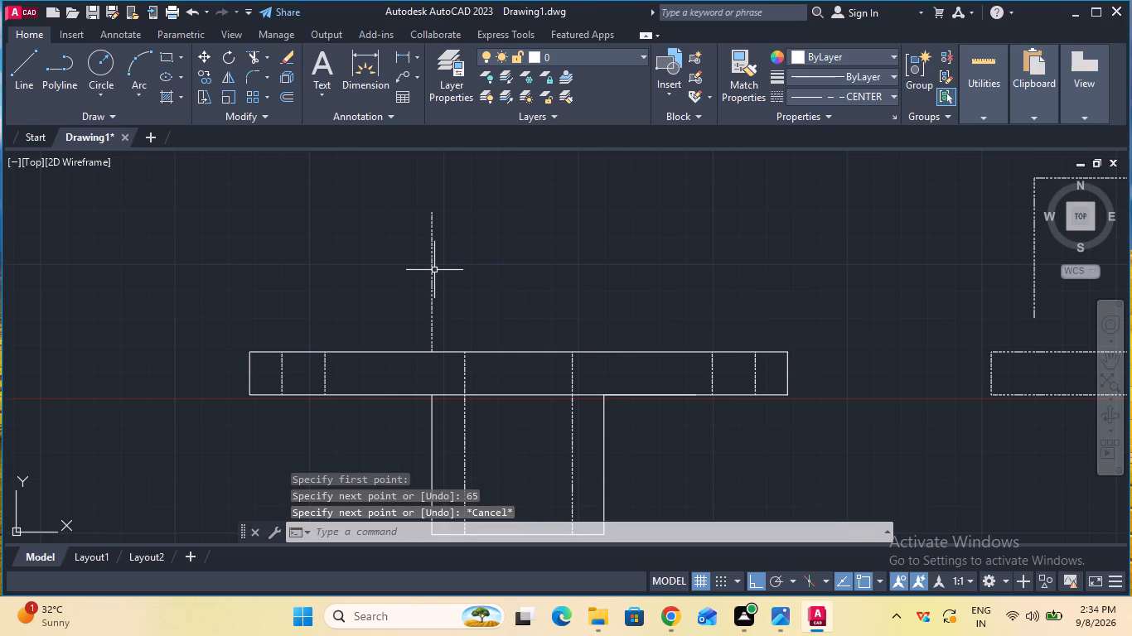
# Change the linetype of the front view's new 65 mm vertical line to ByBlock.
pyautogui.click(430, 271)
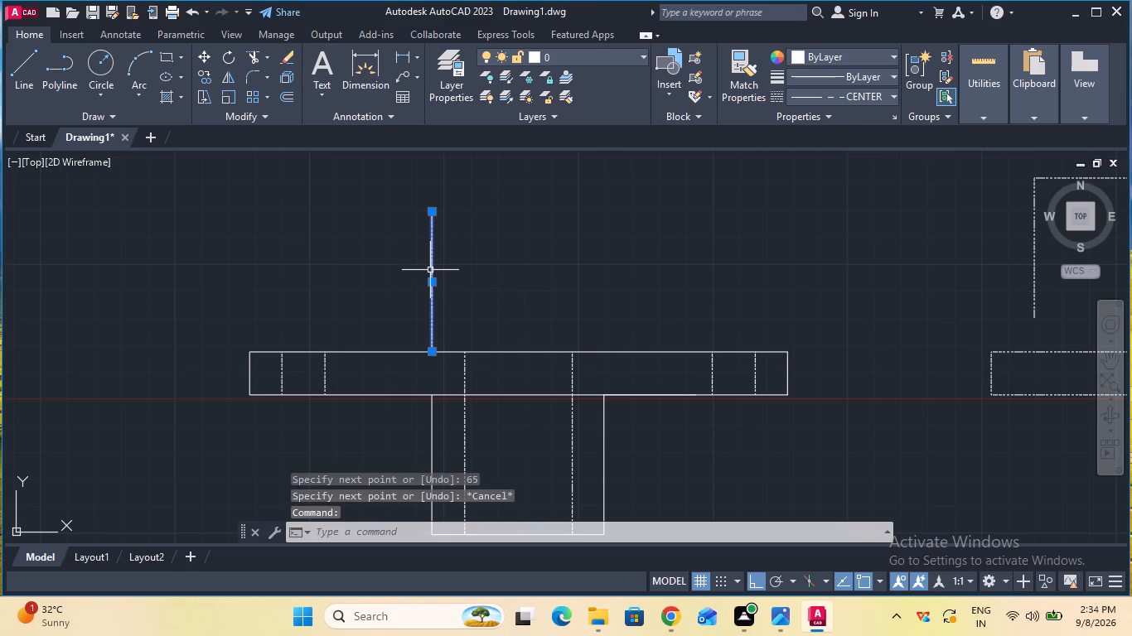
pyautogui.write('pr')
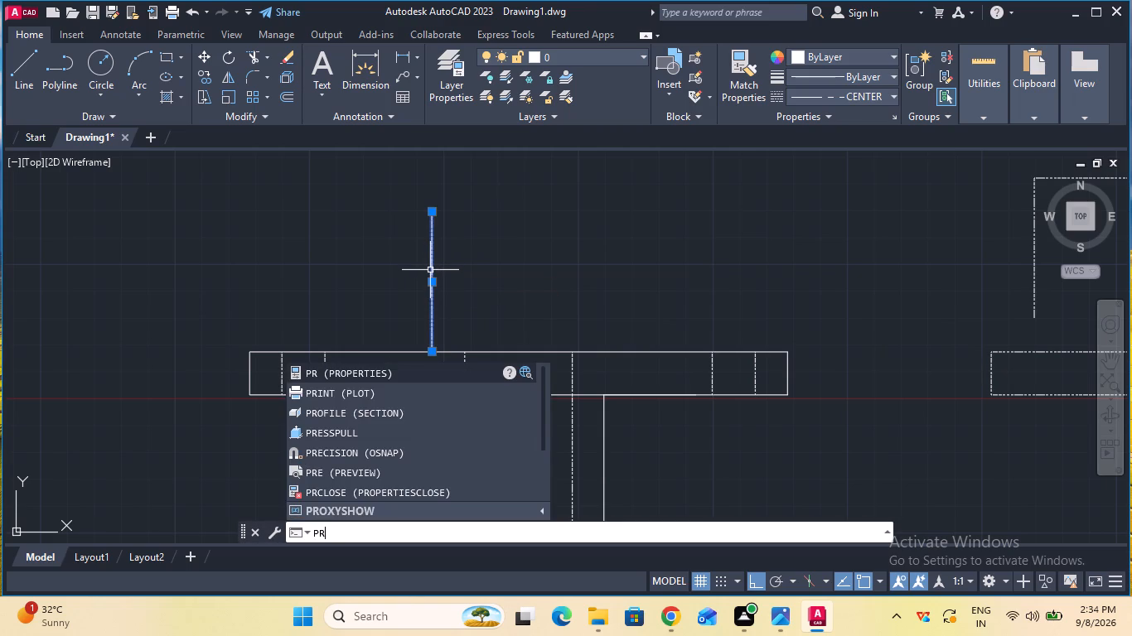
pyautogui.click(447, 367)
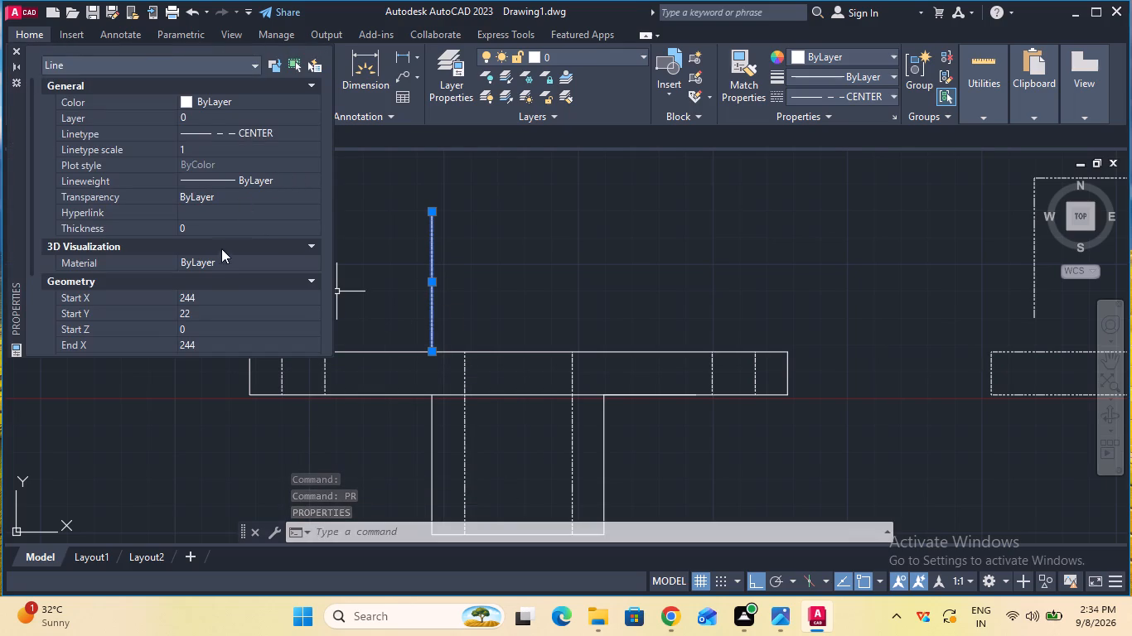
pyautogui.click(249, 132)
pyautogui.click(252, 135)
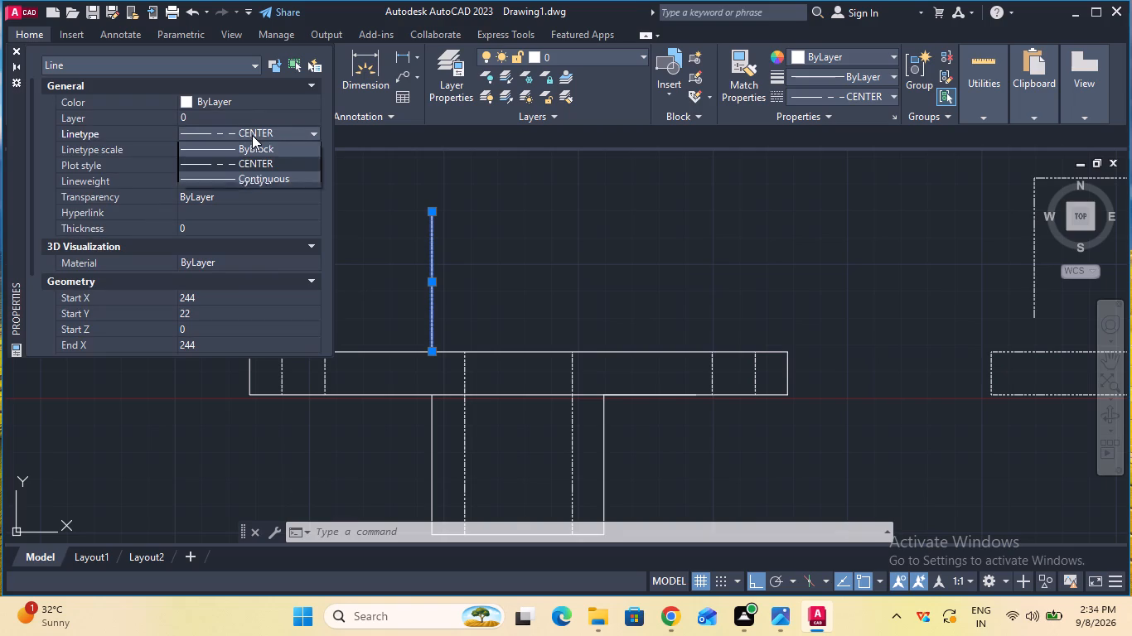
pyautogui.click(249, 163)
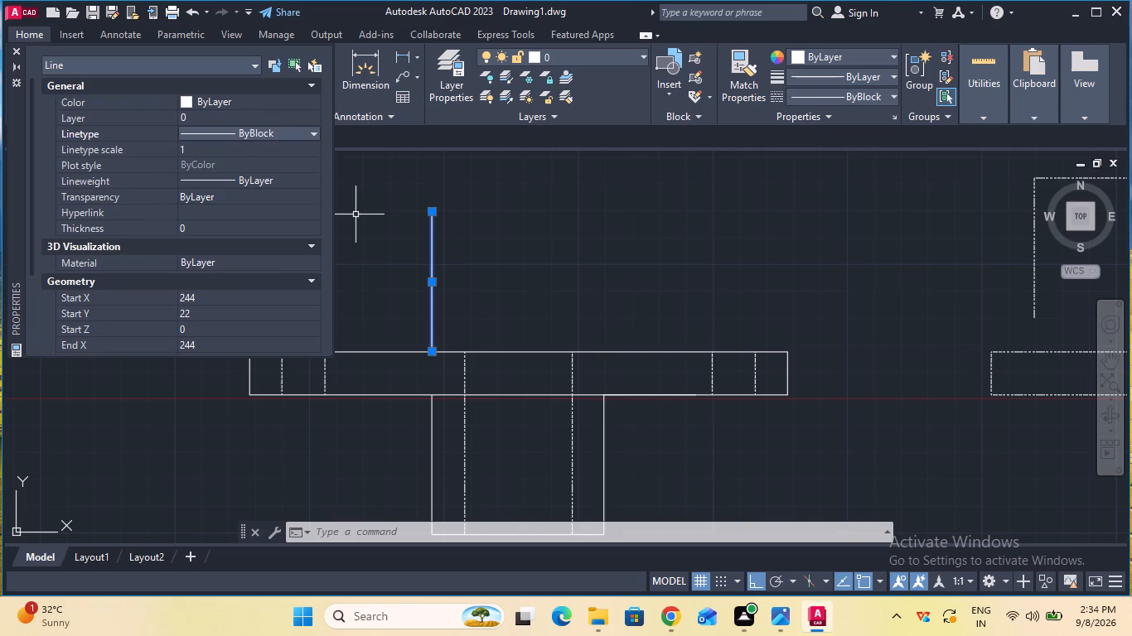
pyautogui.press('Escape')
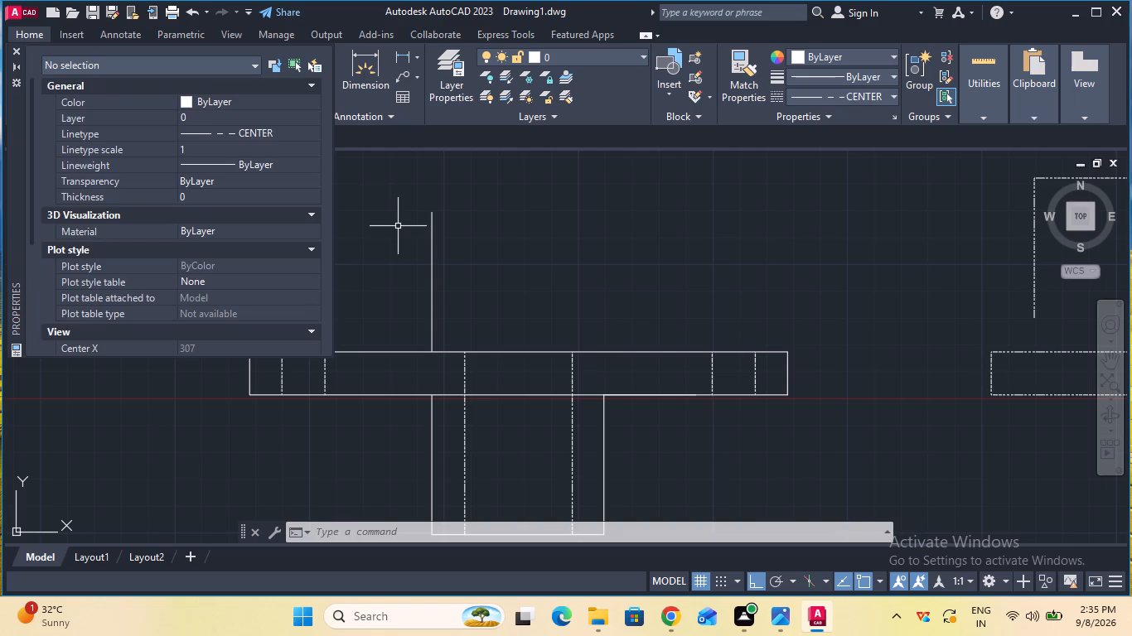
pyautogui.click(15, 49)
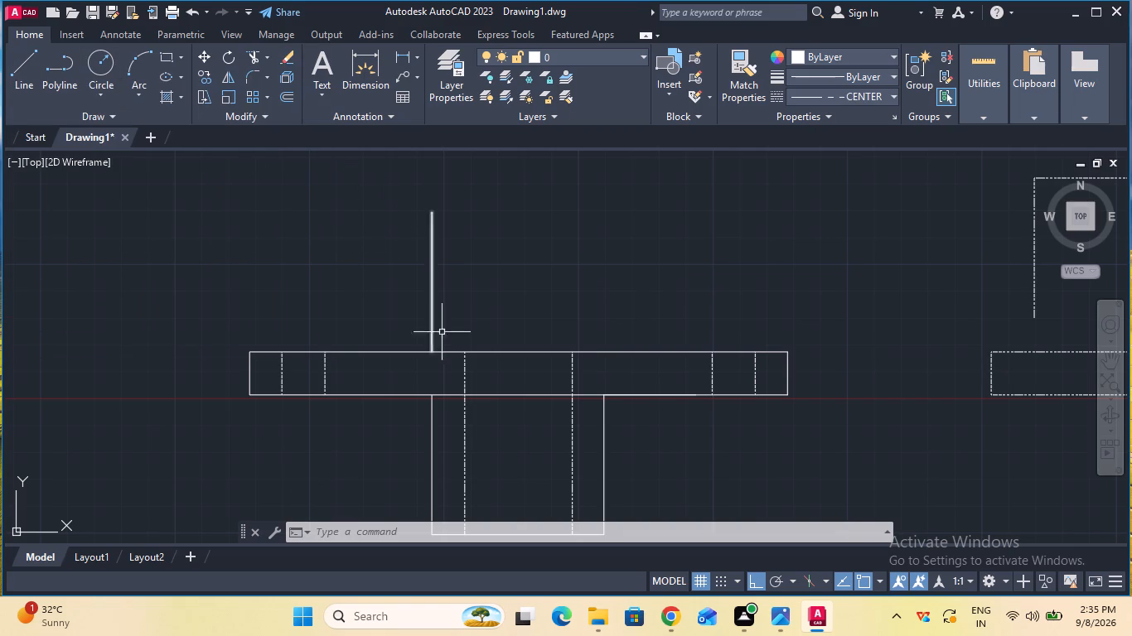
# Draw the upper boss's top edge as an 80 mm horizontal line running right from the top of the 65 mm vertical line.
pyautogui.click(20, 60)
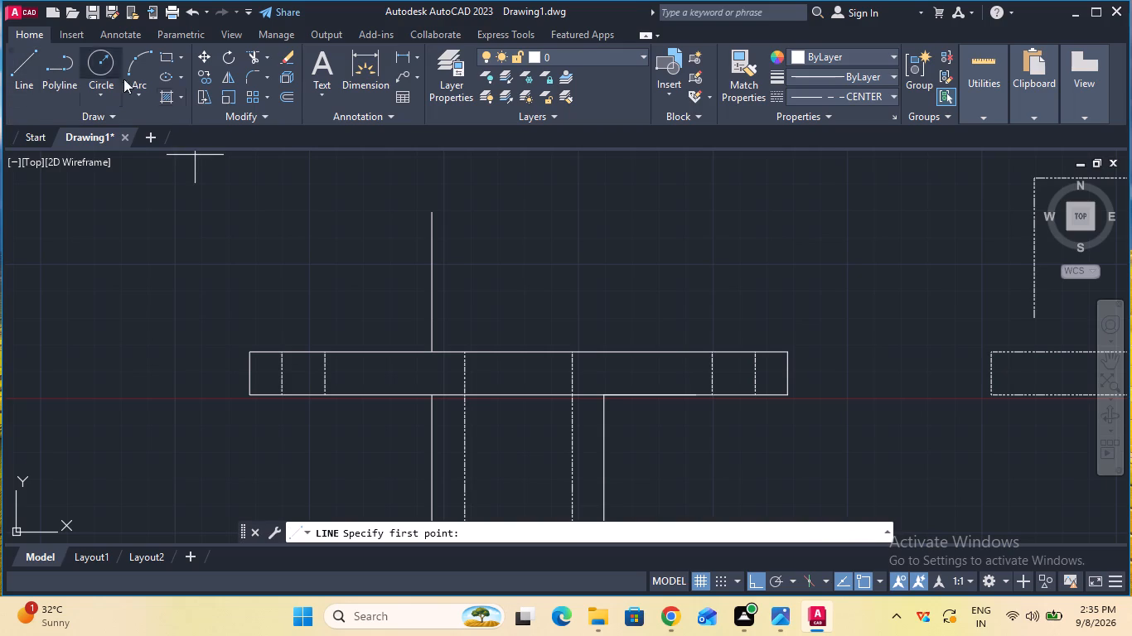
pyautogui.click(430, 210)
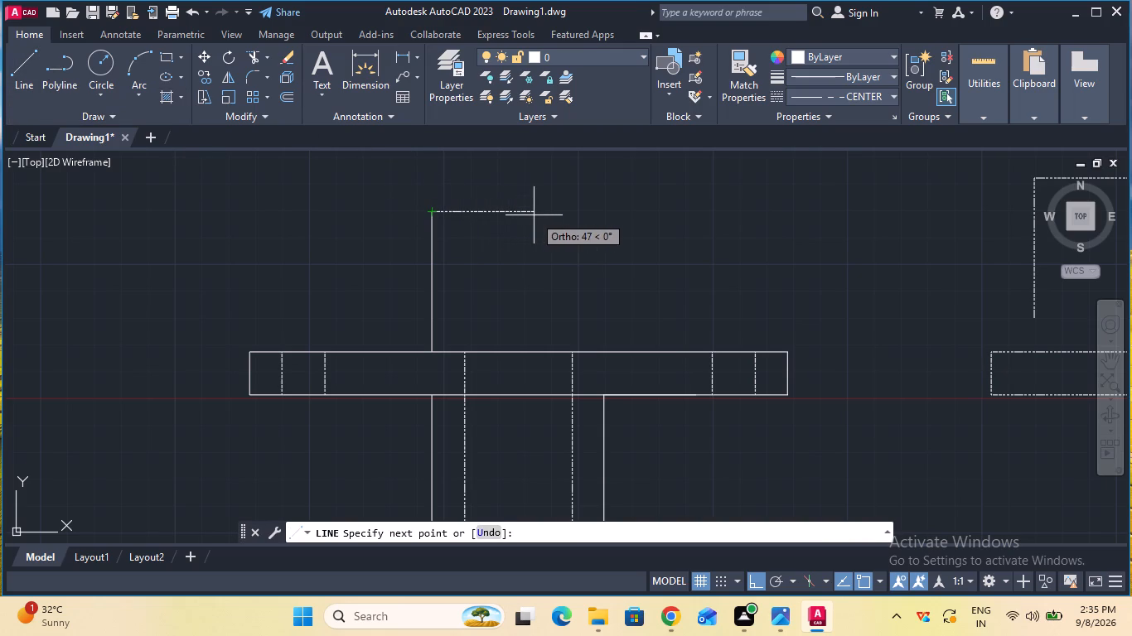
pyautogui.press('8')
pyautogui.press('0')
pyautogui.press('Return')
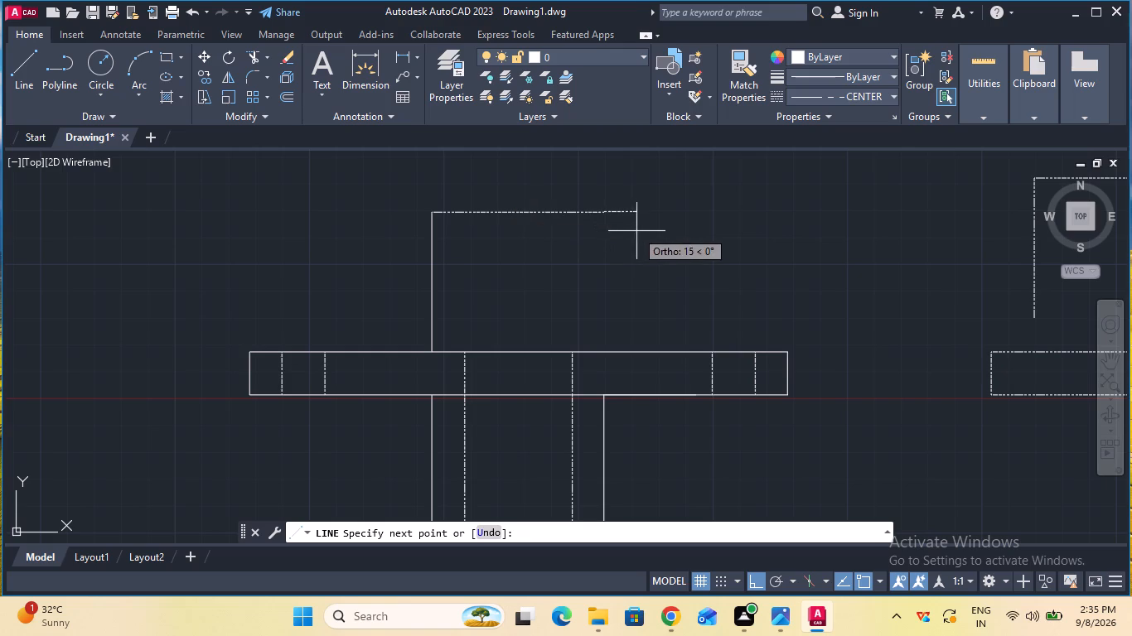
pyautogui.press('Escape')
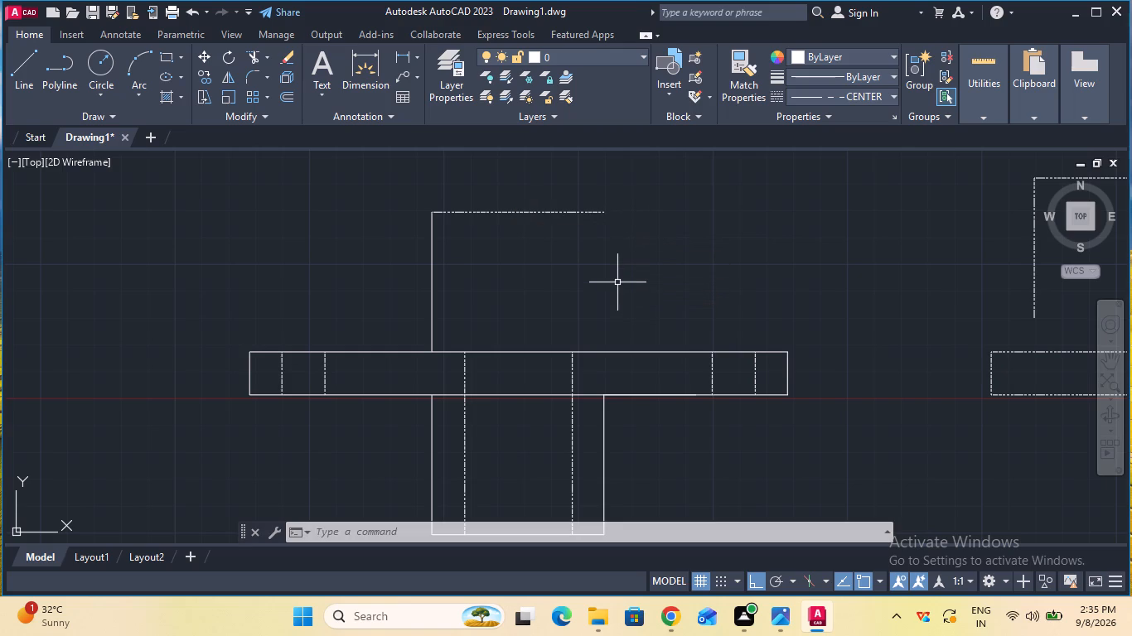
# Set the current linetype to ByBlock and change the upper boss's new 80 mm top edge to ByBlock as well.
pyautogui.click(797, 103)
pyautogui.click(809, 132)
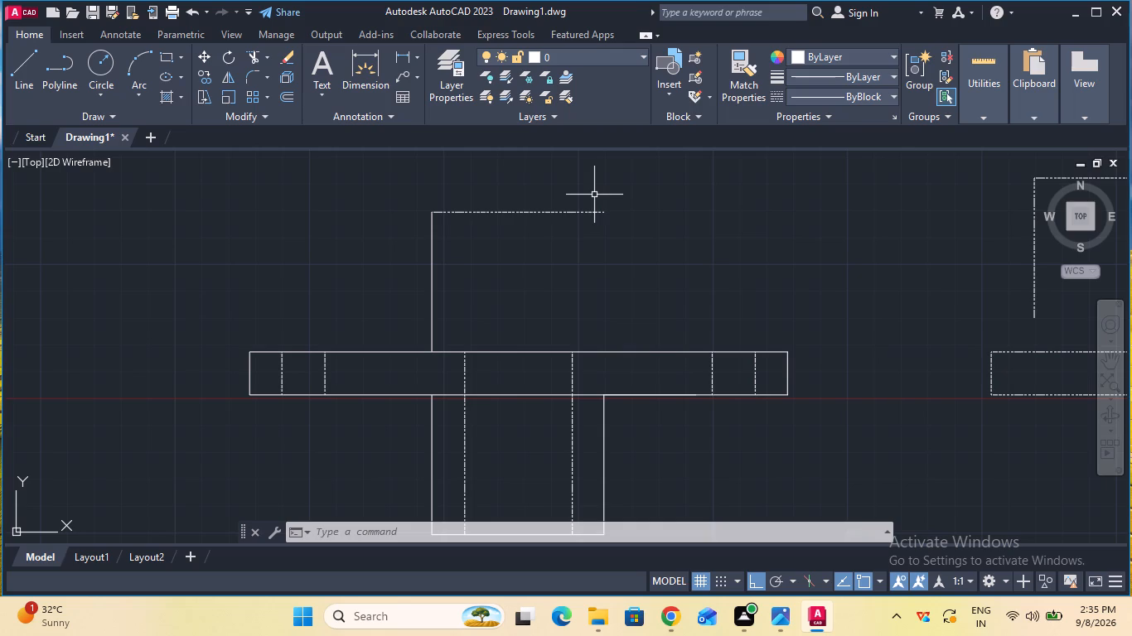
pyautogui.press('Escape')
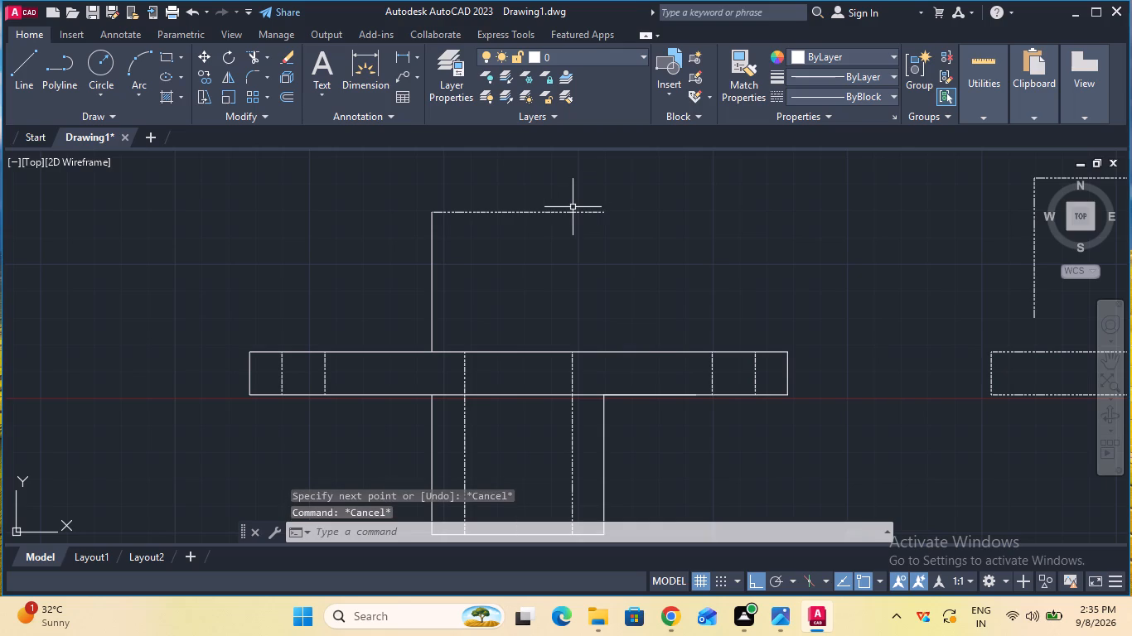
pyautogui.click(572, 210)
pyautogui.write('pr')
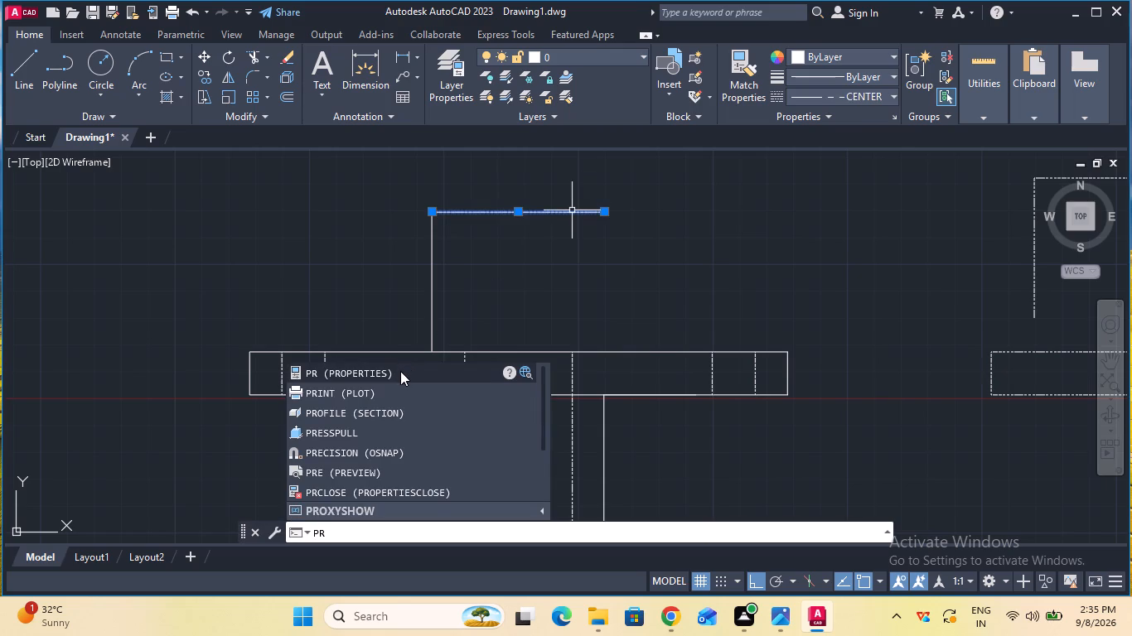
pyautogui.click(400, 371)
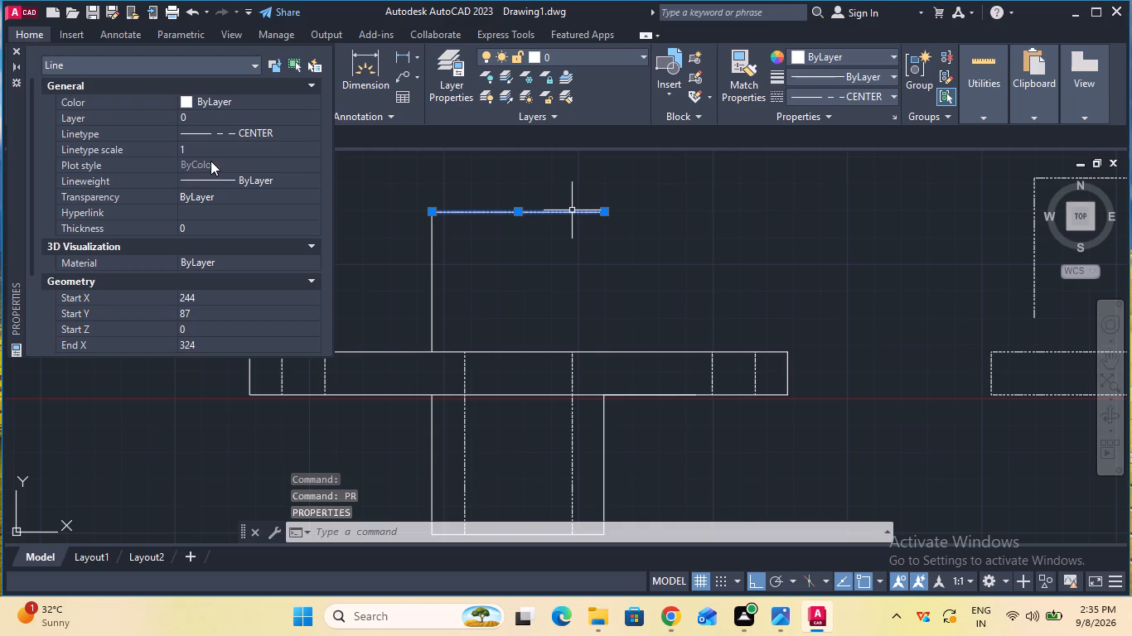
pyautogui.click(249, 132)
pyautogui.click(253, 129)
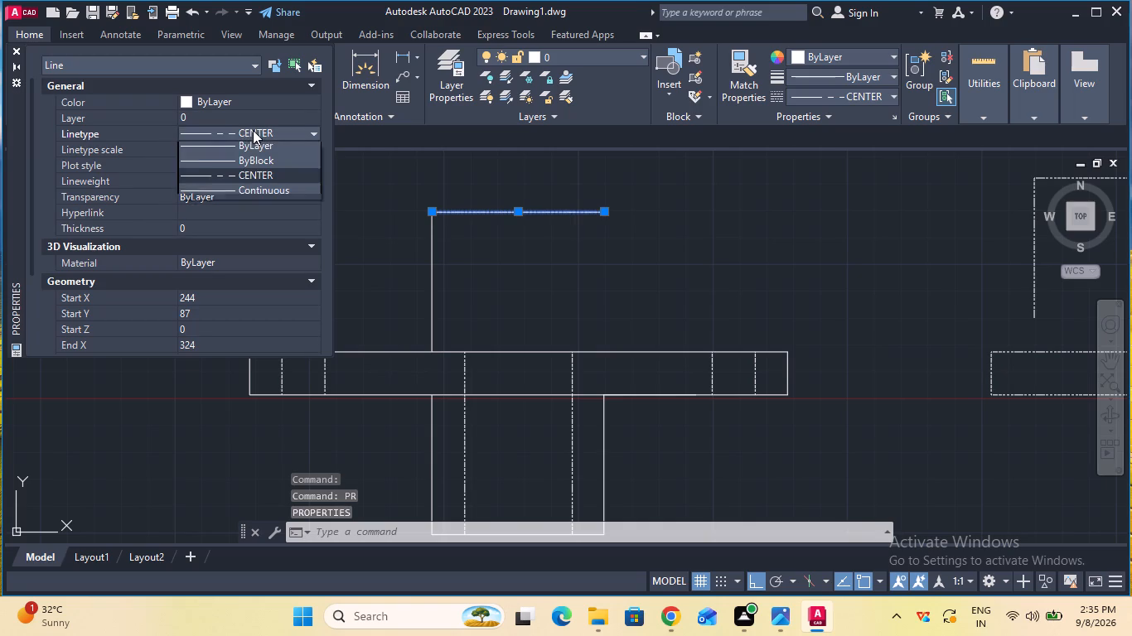
pyautogui.click(253, 163)
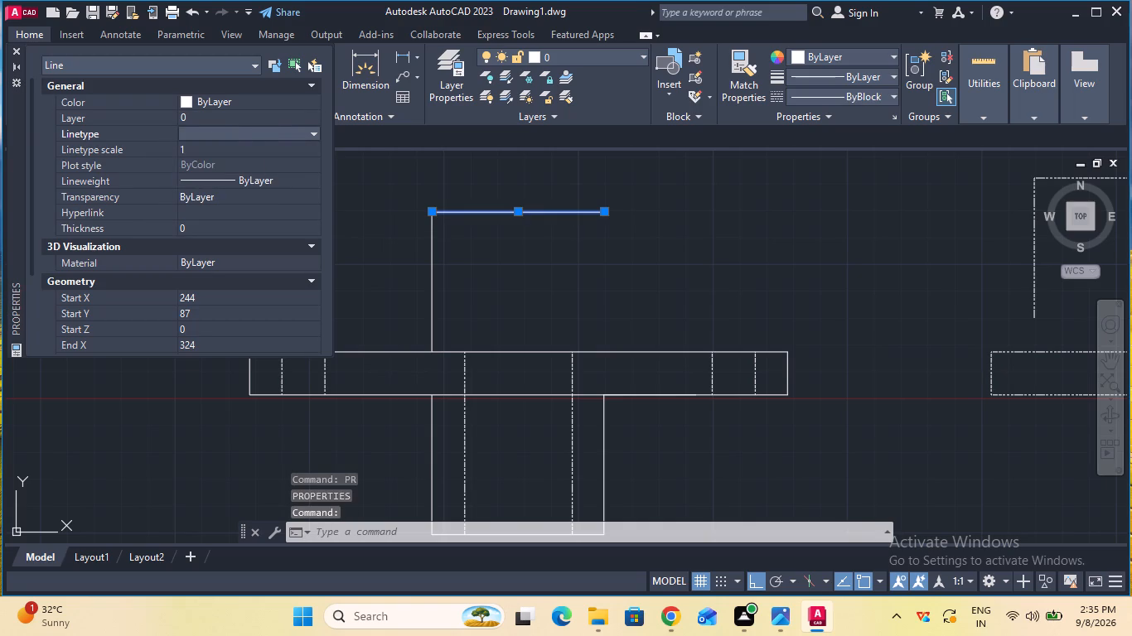
pyautogui.click(17, 46)
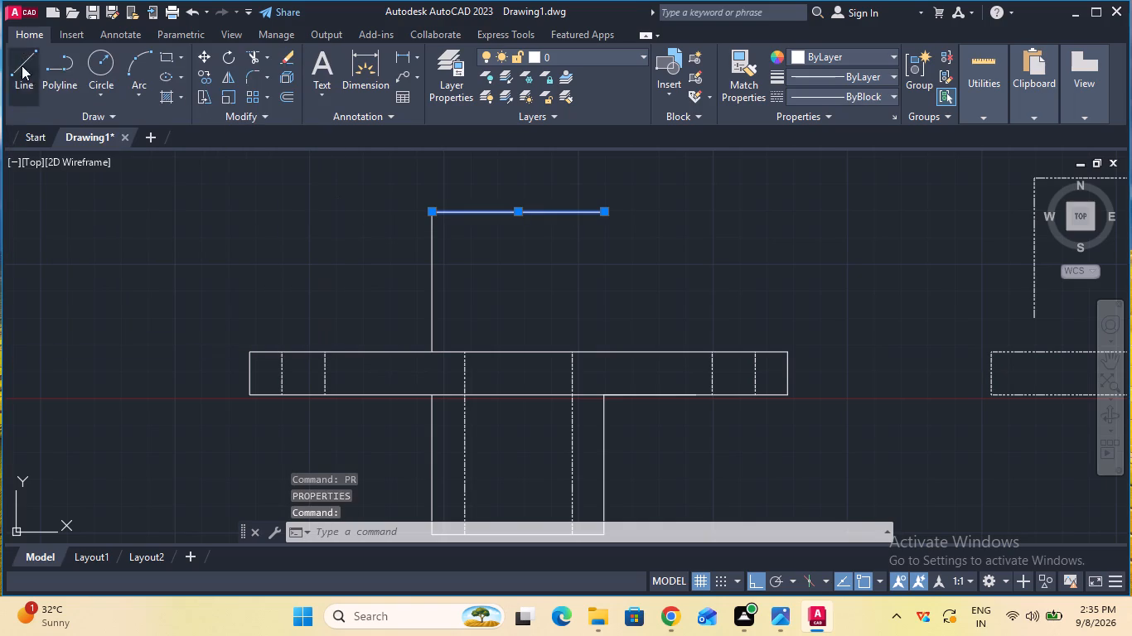
# Draw the upper boss's right side edge from the top edge's right end down to the flange's top edge.
pyautogui.click(17, 62)
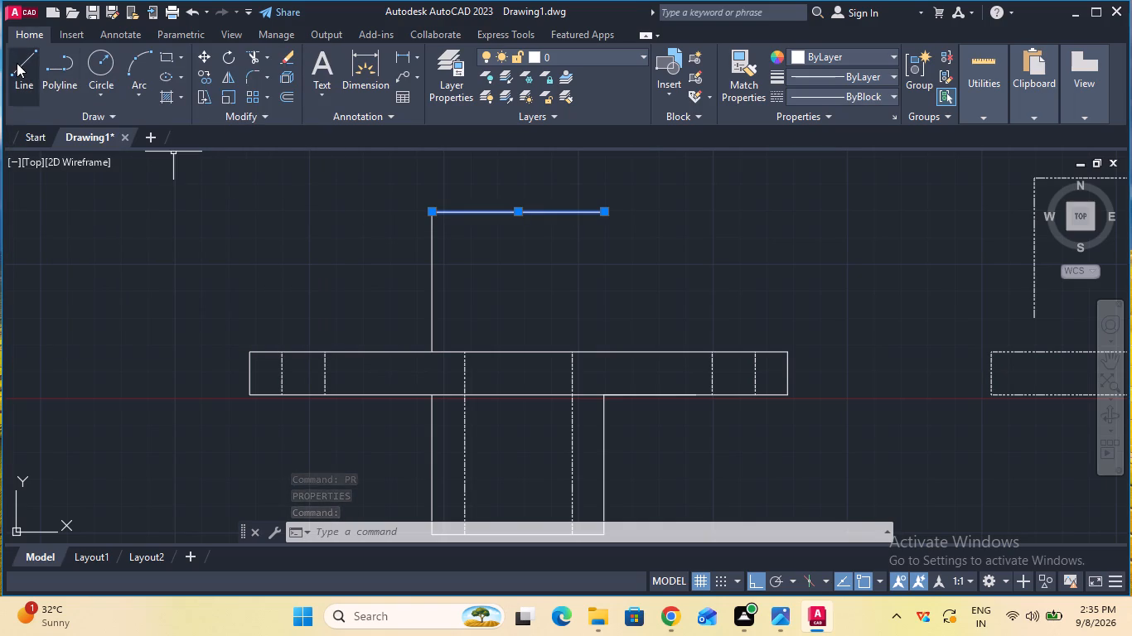
pyautogui.click(607, 210)
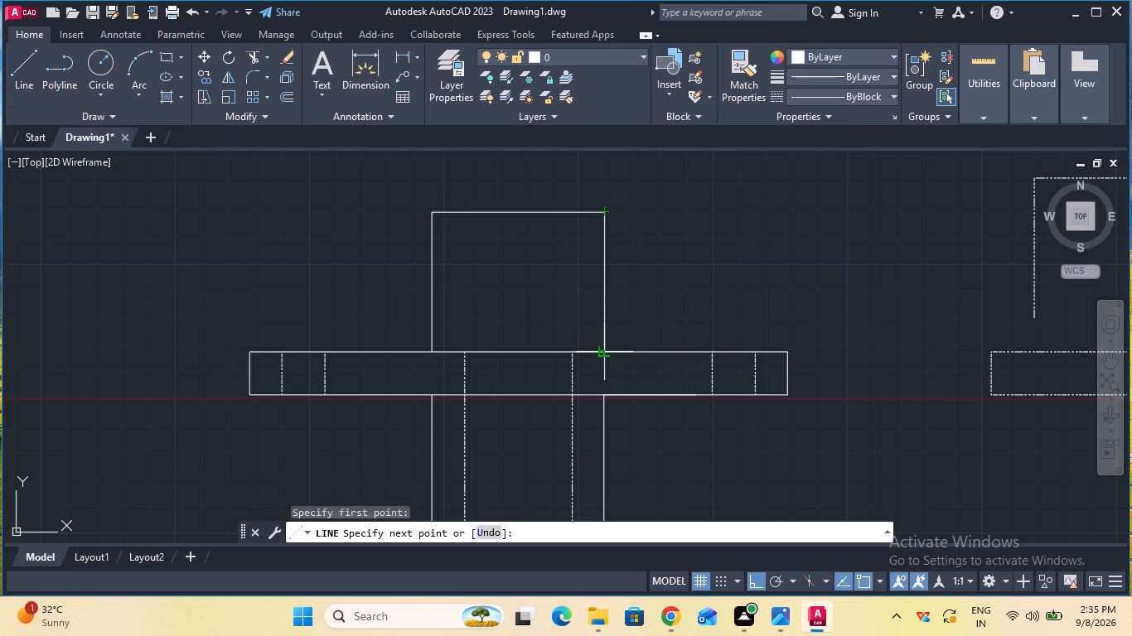
pyautogui.click(607, 354)
pyautogui.press('Escape')
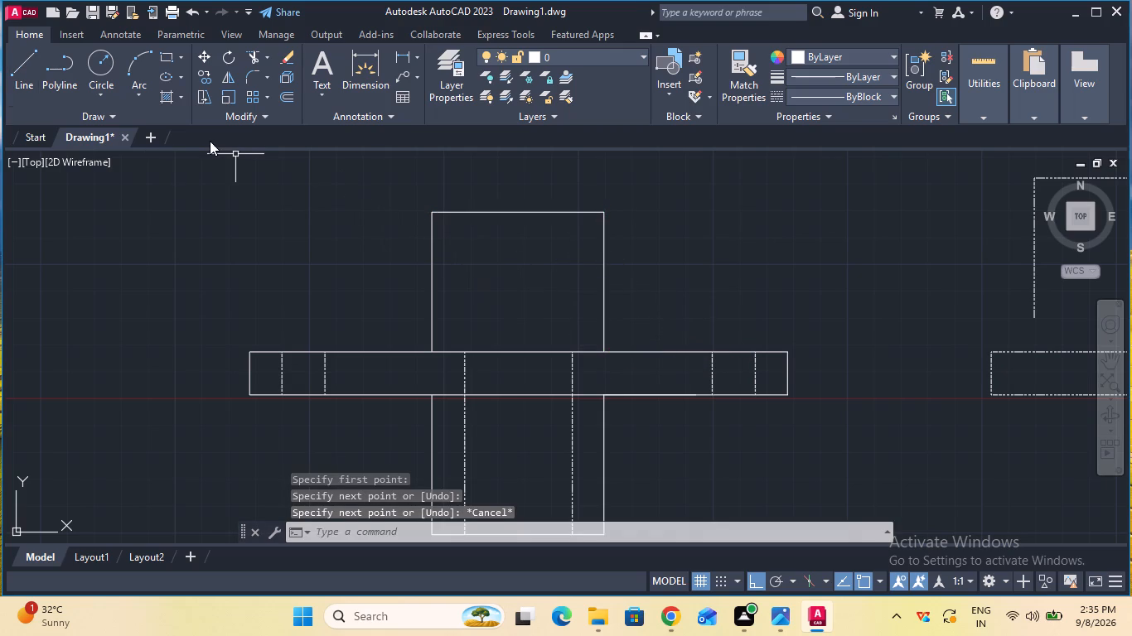
# Draw two vertical CENTER-linetype bore lines through the upper boss, extending the flange's existing bore lines up to the boss's top edge.
pyautogui.click(862, 96)
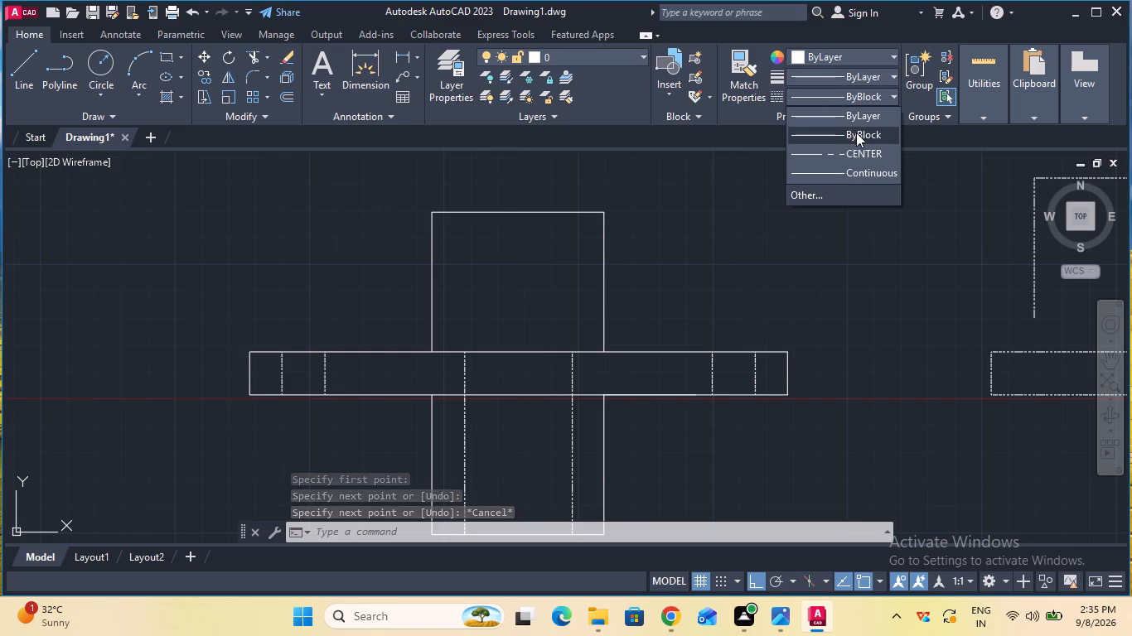
pyautogui.click(855, 148)
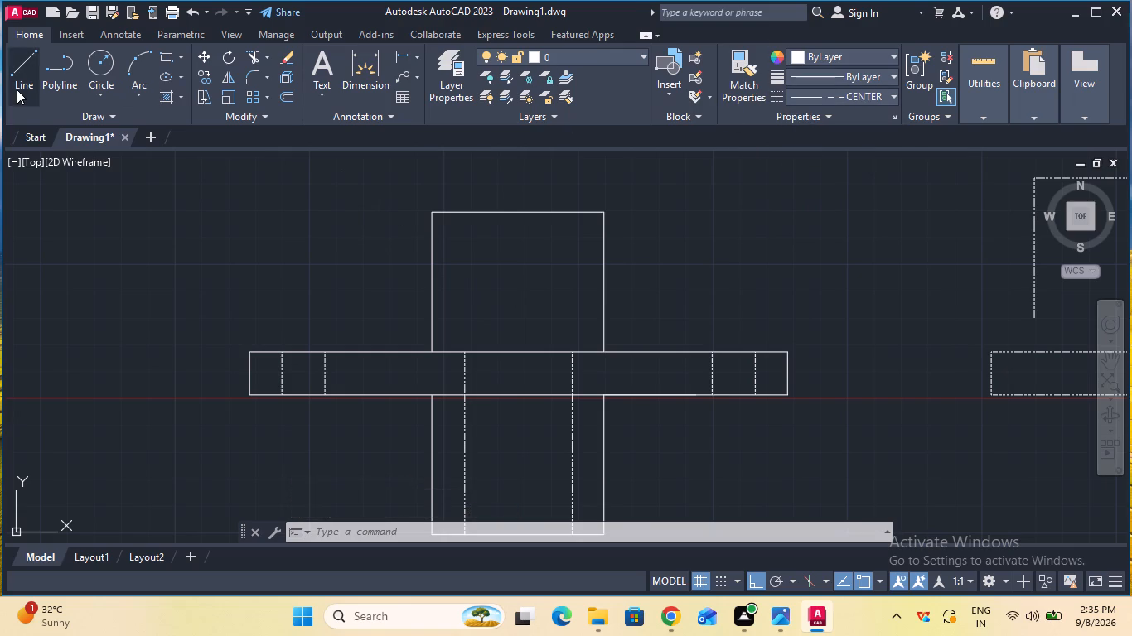
pyautogui.click(17, 89)
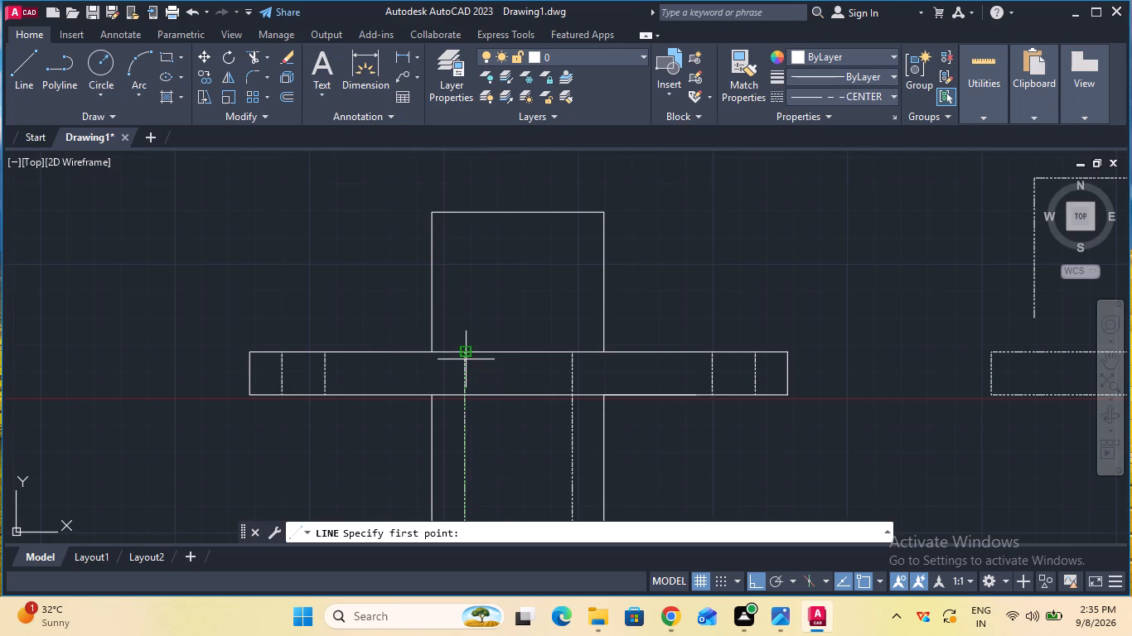
pyautogui.click(465, 356)
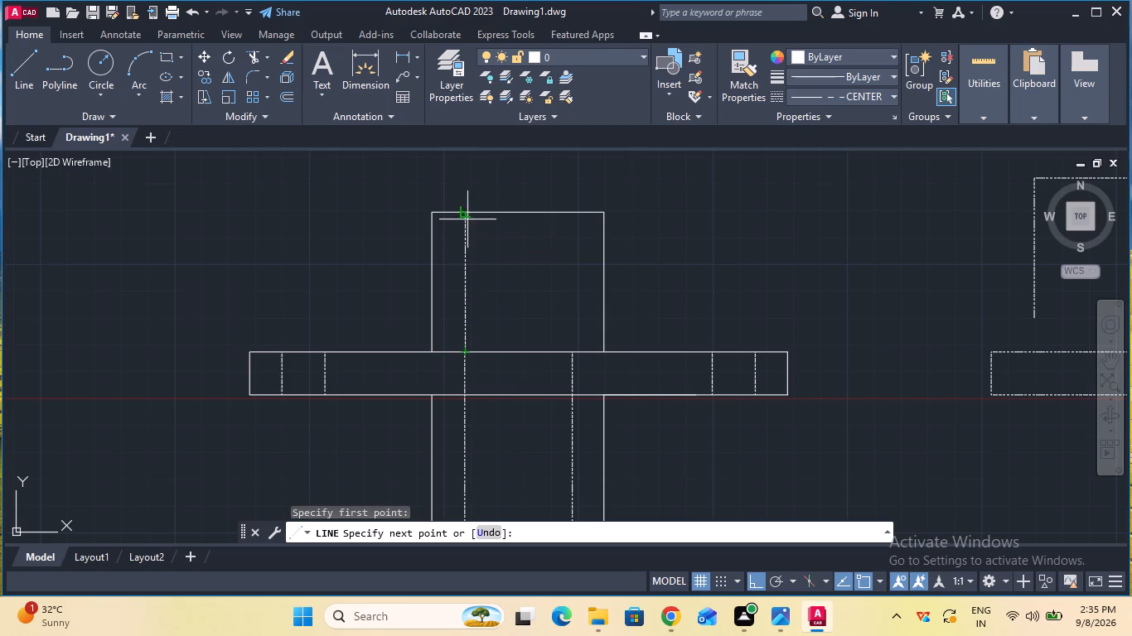
pyautogui.click(468, 214)
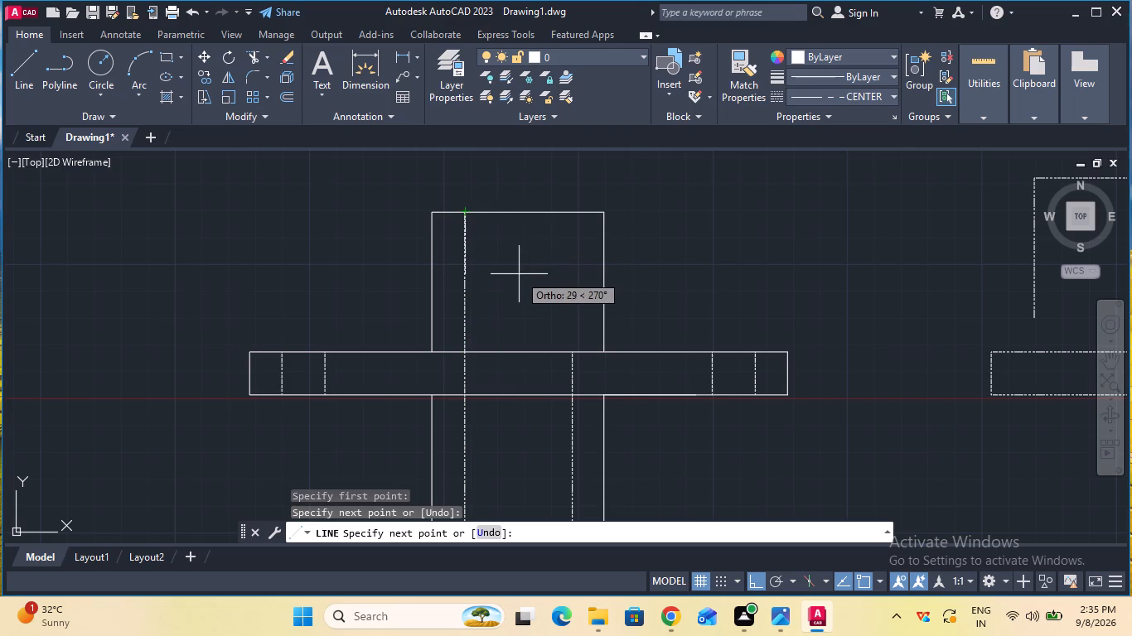
pyautogui.press('Escape')
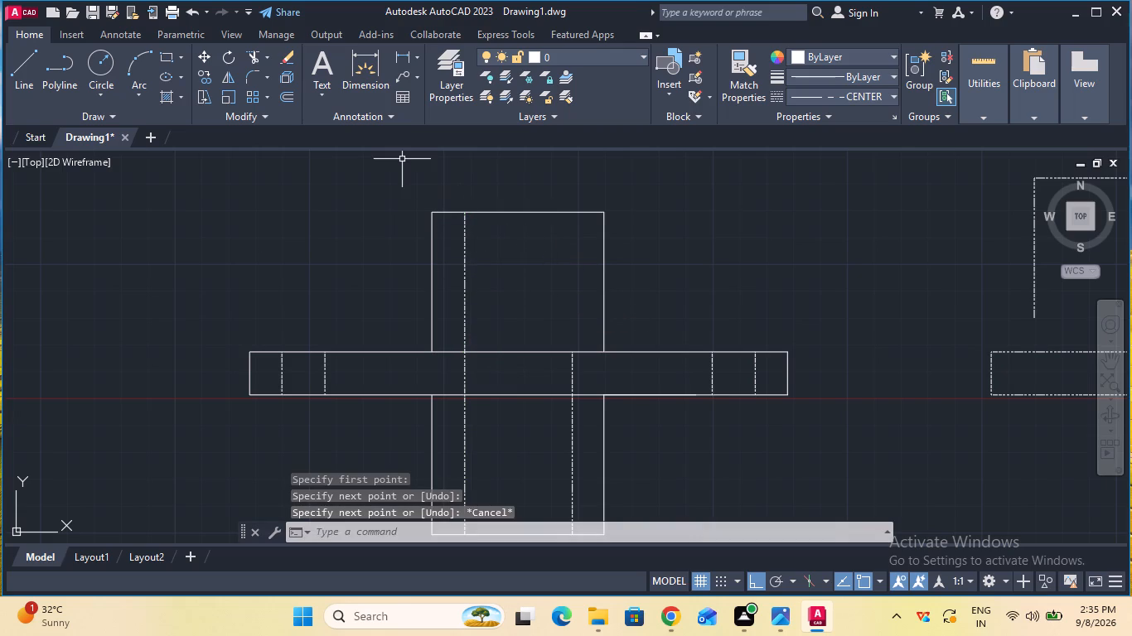
pyautogui.click(35, 88)
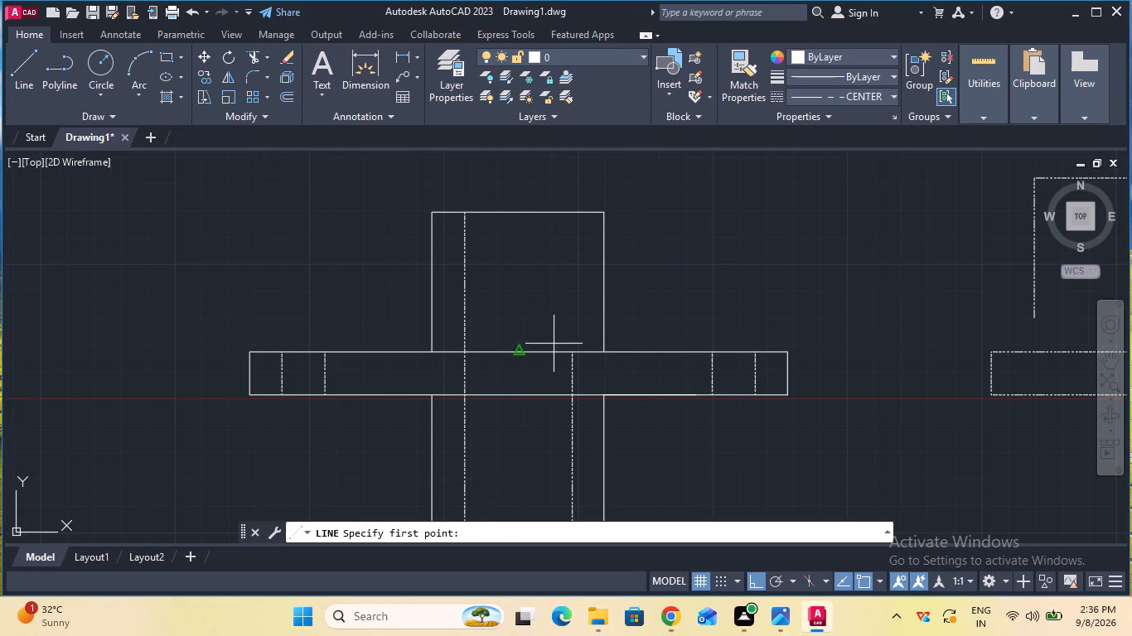
pyautogui.click(572, 354)
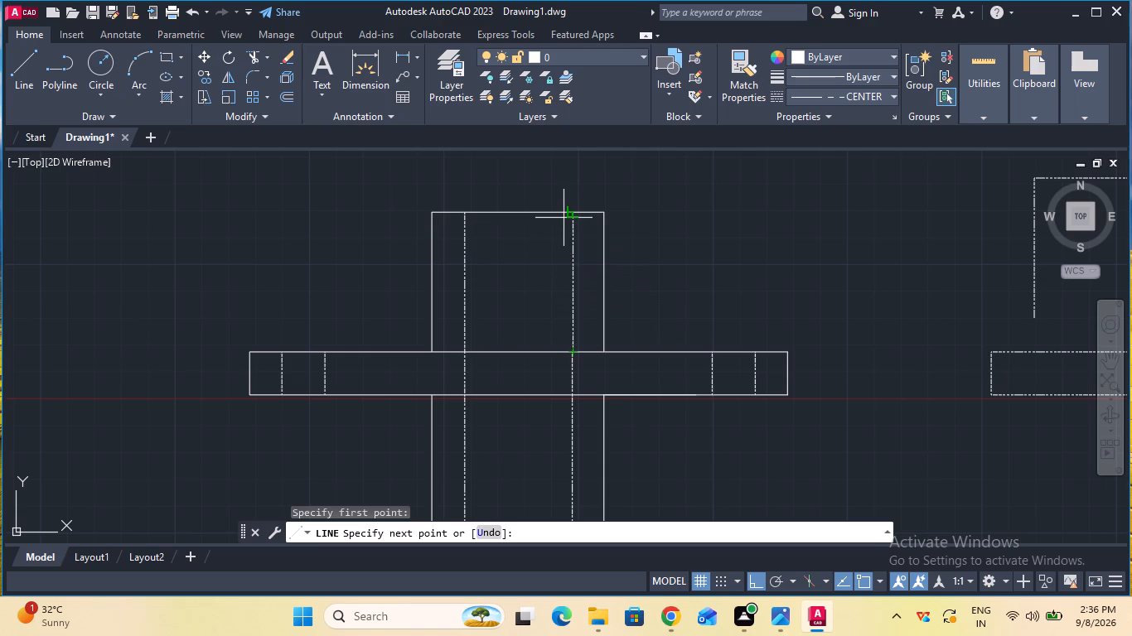
pyautogui.click(569, 216)
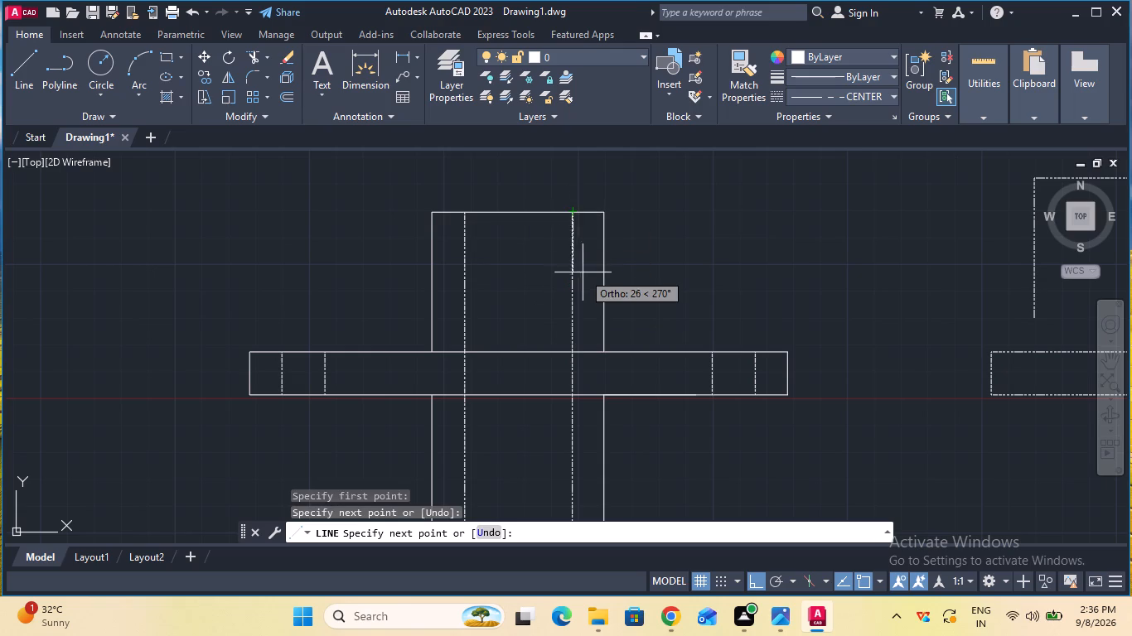
pyautogui.press('Escape')
# Erase the whole partial side view to the right of the front view.
pyautogui.keyDown('ctrl'); pyautogui.scroll(-2, 706, 294); pyautogui.keyUp('ctrl')
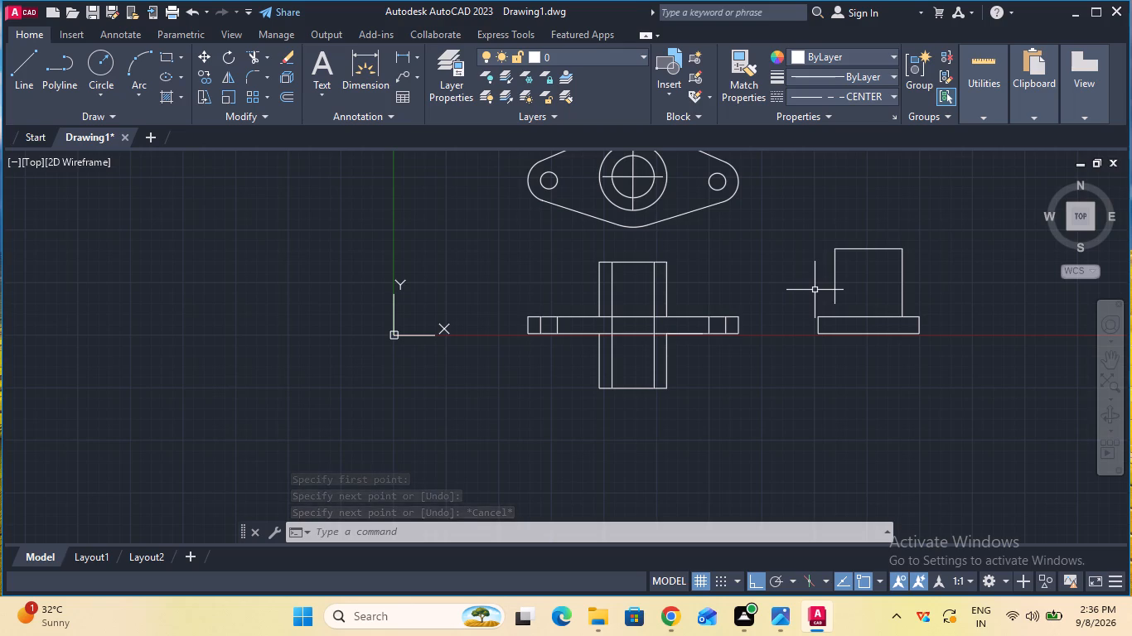
pyautogui.click(809, 236)
pyautogui.click(942, 369)
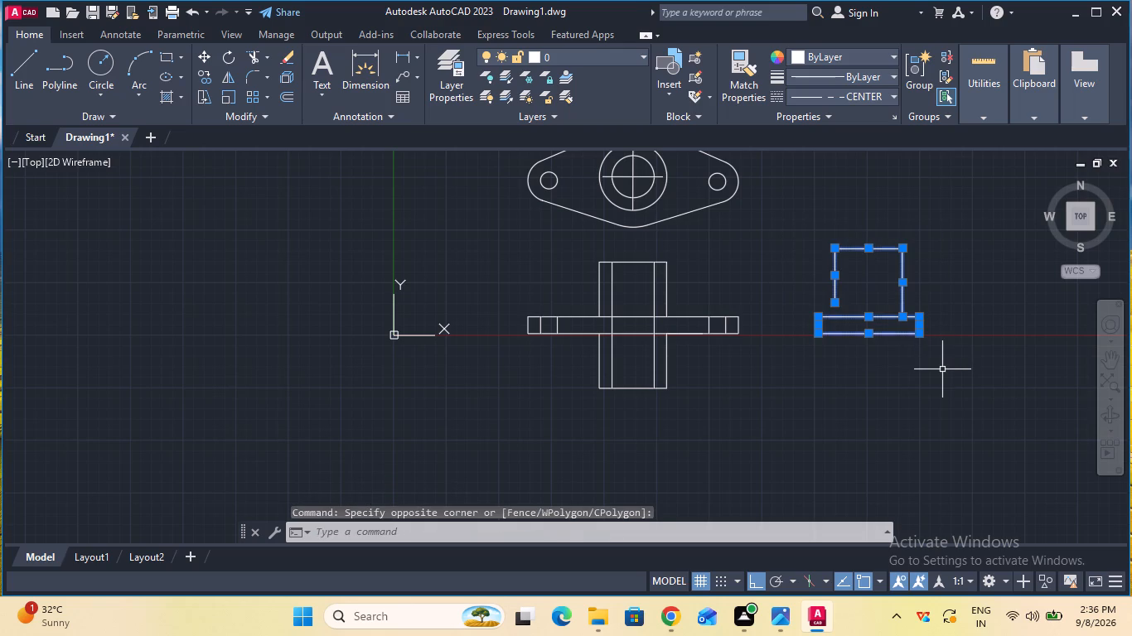
pyautogui.press('Delete')
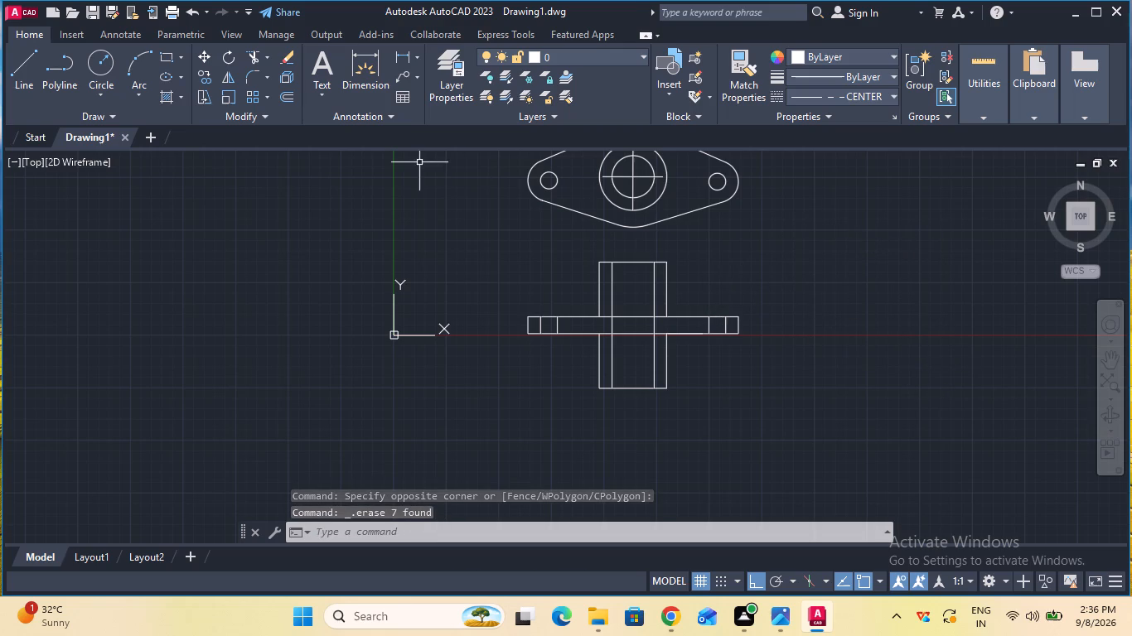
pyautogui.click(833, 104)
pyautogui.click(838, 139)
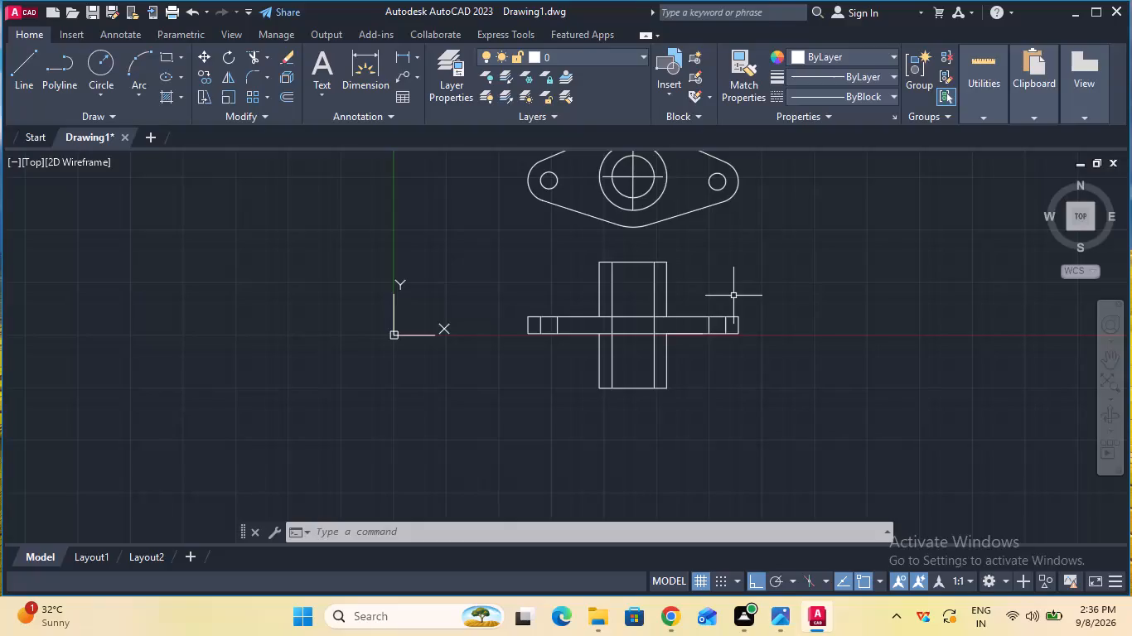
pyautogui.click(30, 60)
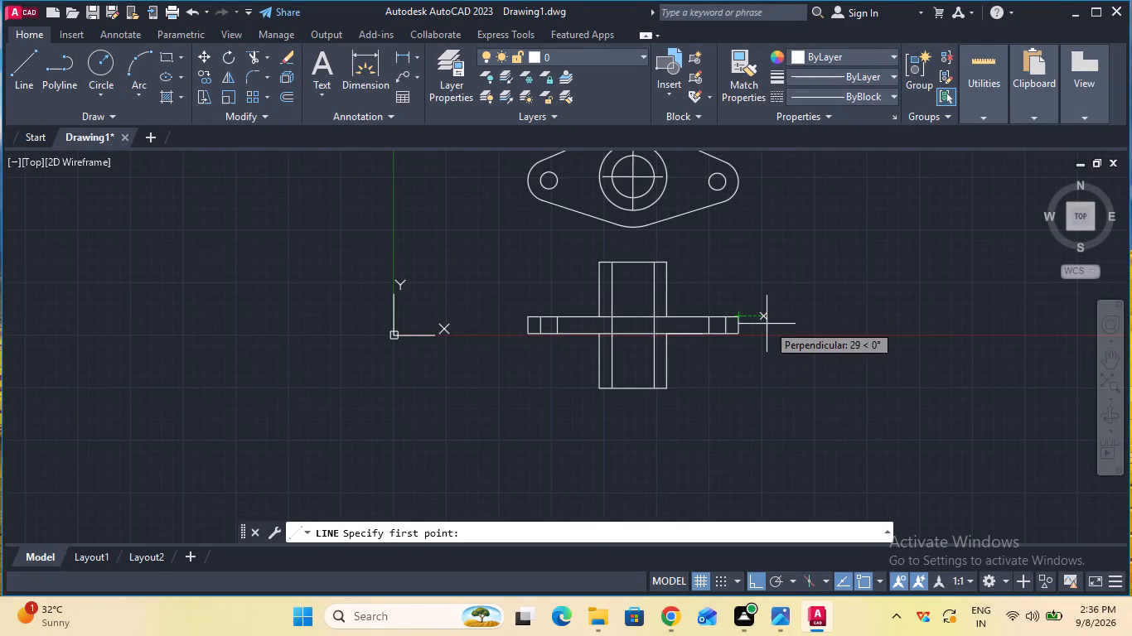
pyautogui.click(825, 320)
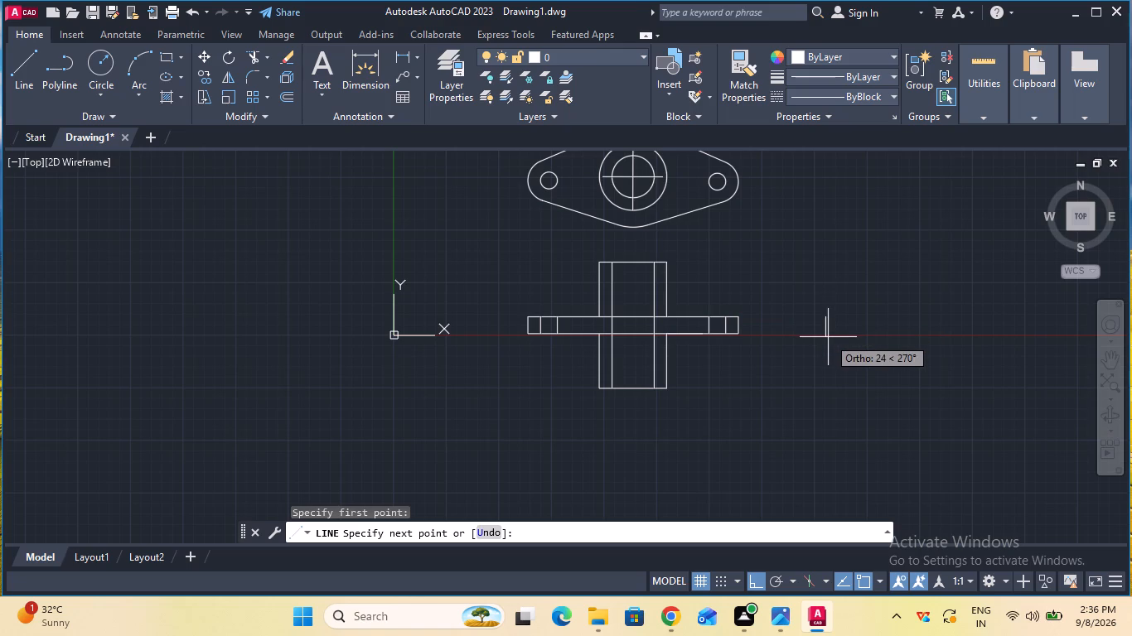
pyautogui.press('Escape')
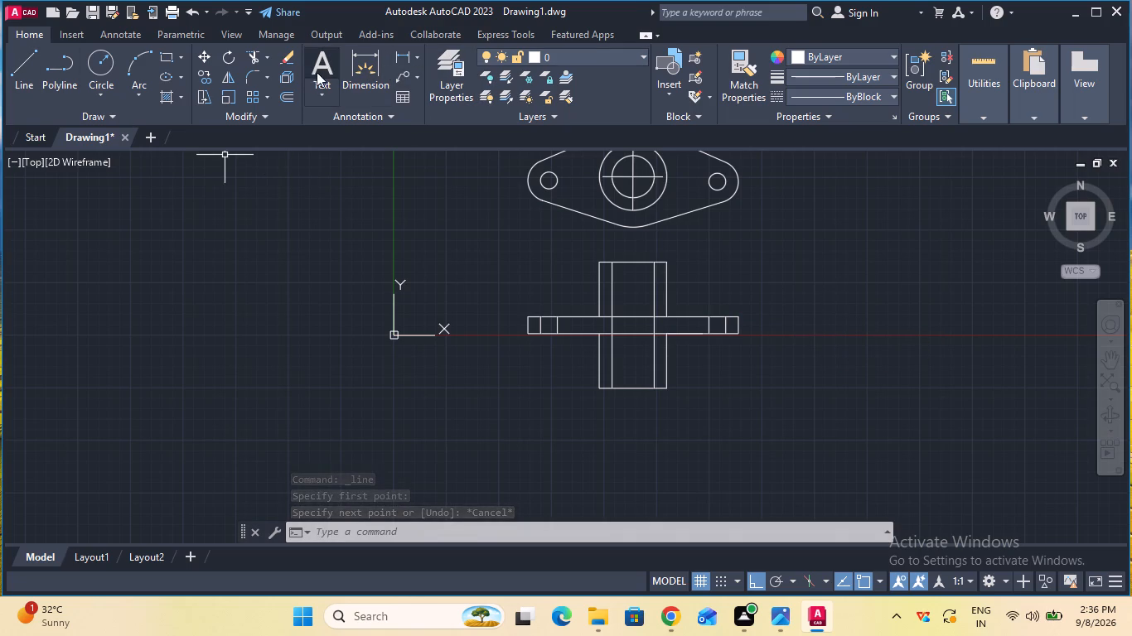
# Draw a horizontal CENTER-linetype projection line rightward from the upper right corner of the front view's flange.
pyautogui.click(859, 95)
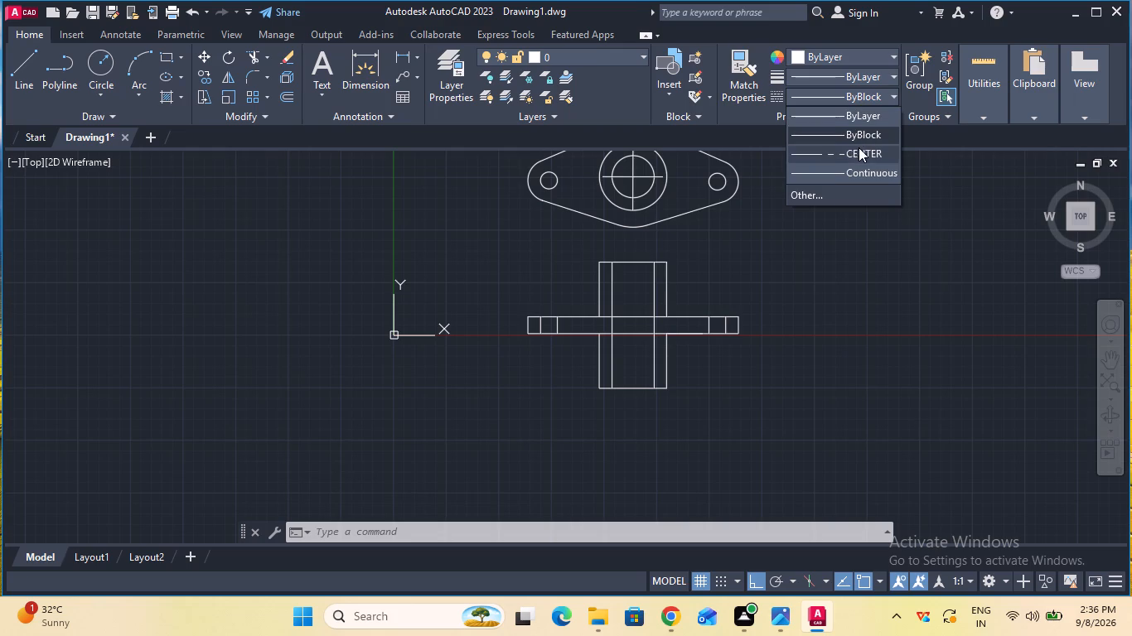
pyautogui.click(859, 149)
pyautogui.click(31, 81)
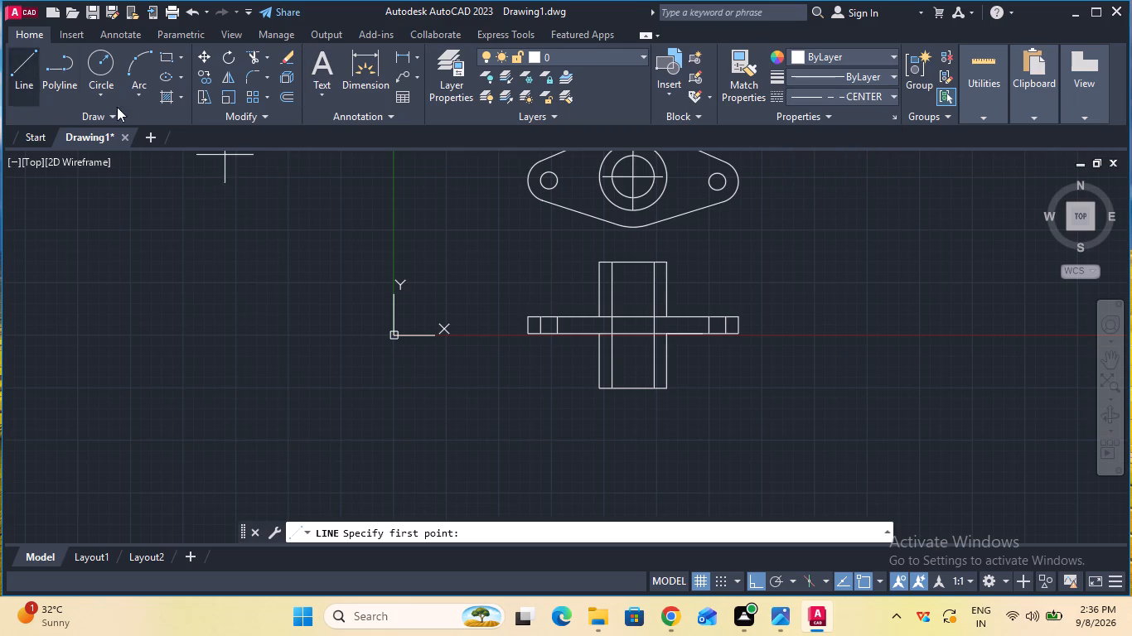
pyautogui.click(743, 318)
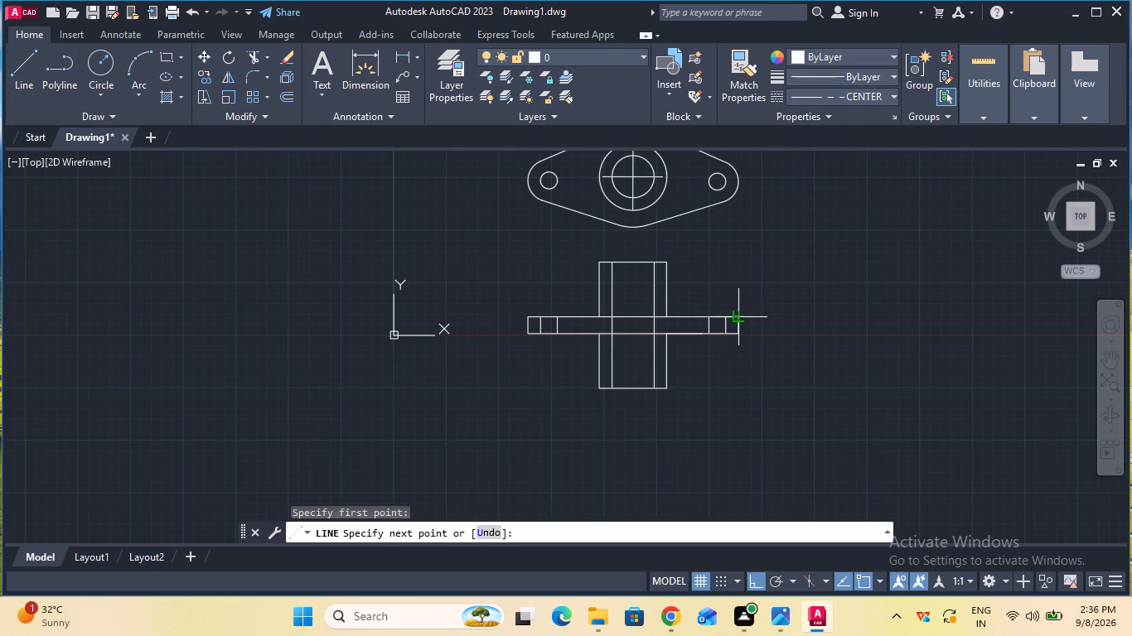
pyautogui.click(801, 317)
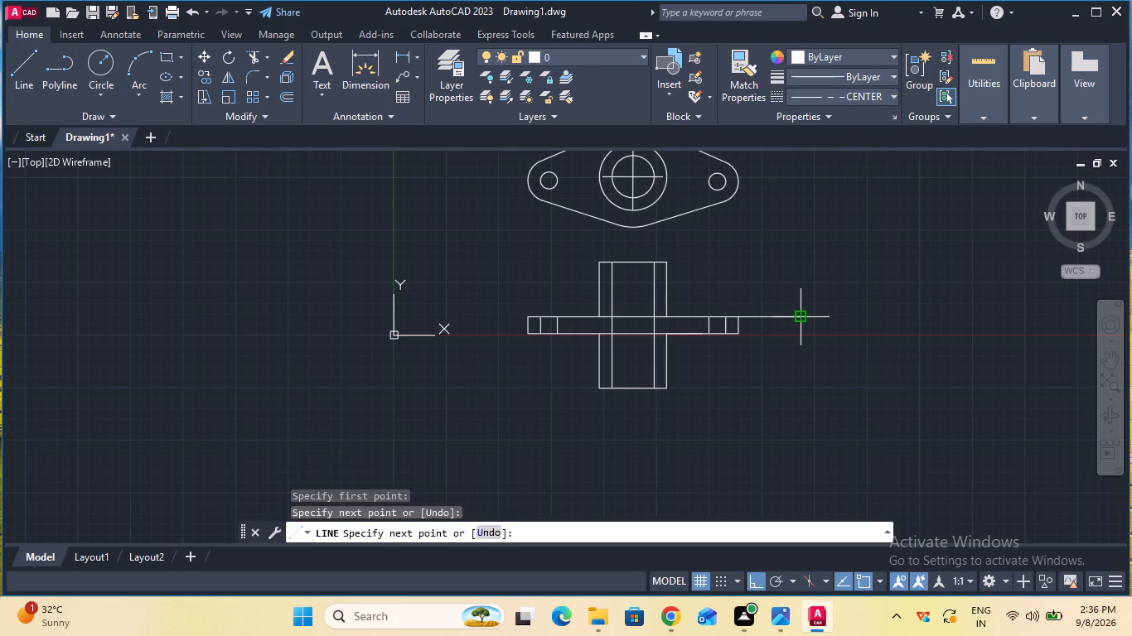
pyautogui.keyDown('ctrl'); pyautogui.scroll(2, 801, 317); pyautogui.keyUp('ctrl')
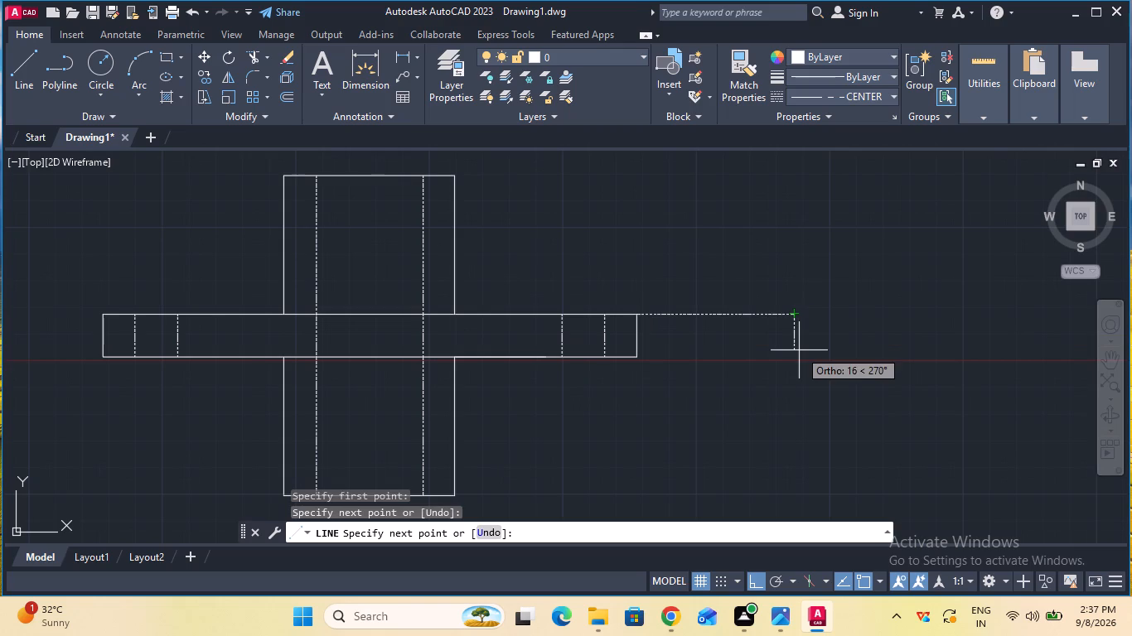
pyautogui.press('Escape')
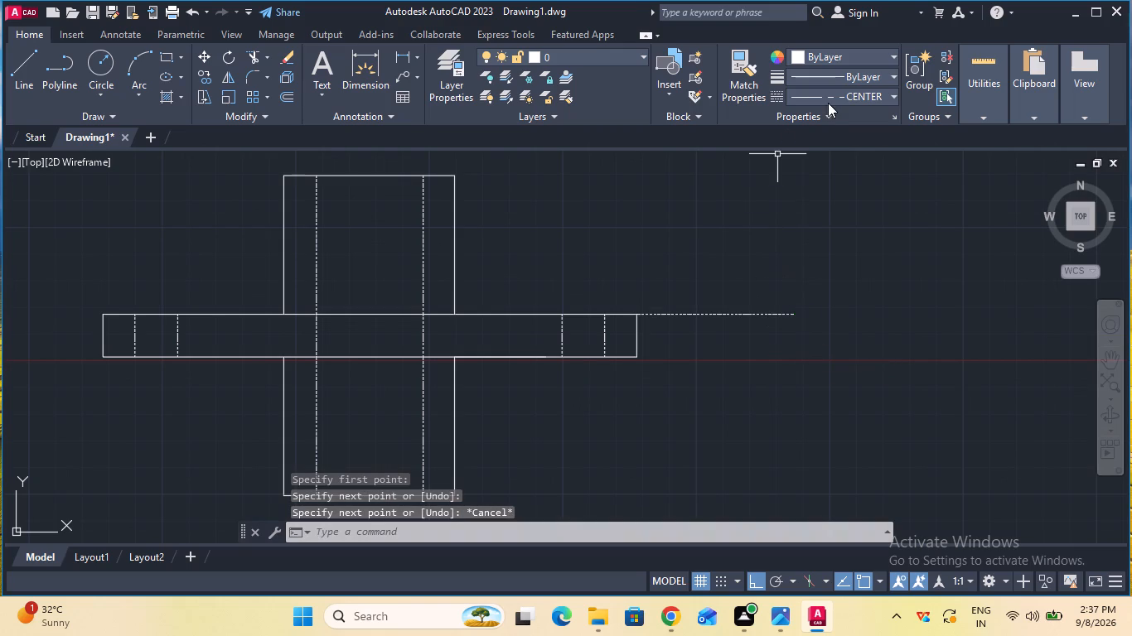
# With the linetype set to ByBlock, draw the side view's flange as a 120 by 20 mm rectangle starting at the projection line's right end.
pyautogui.click(830, 102)
pyautogui.click(839, 136)
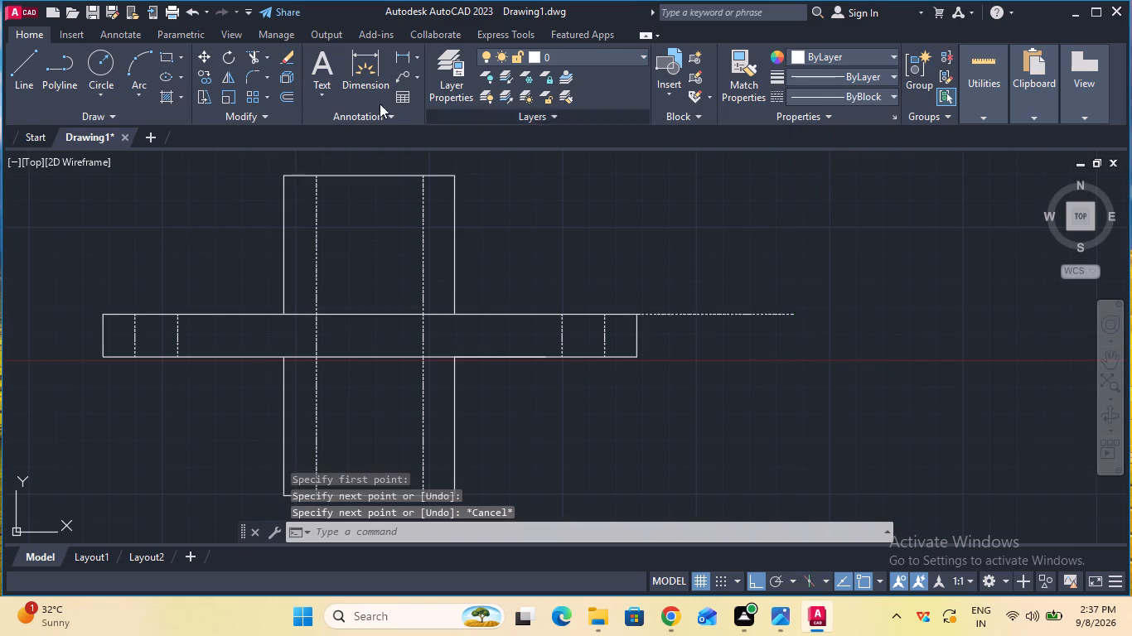
pyautogui.click(27, 75)
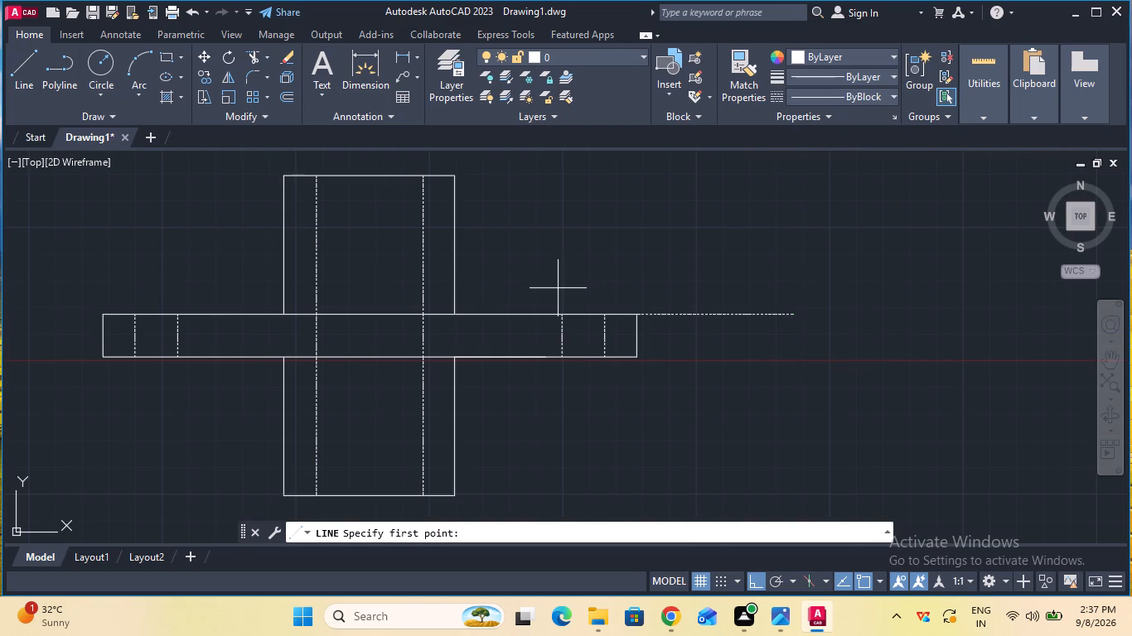
pyautogui.click(792, 313)
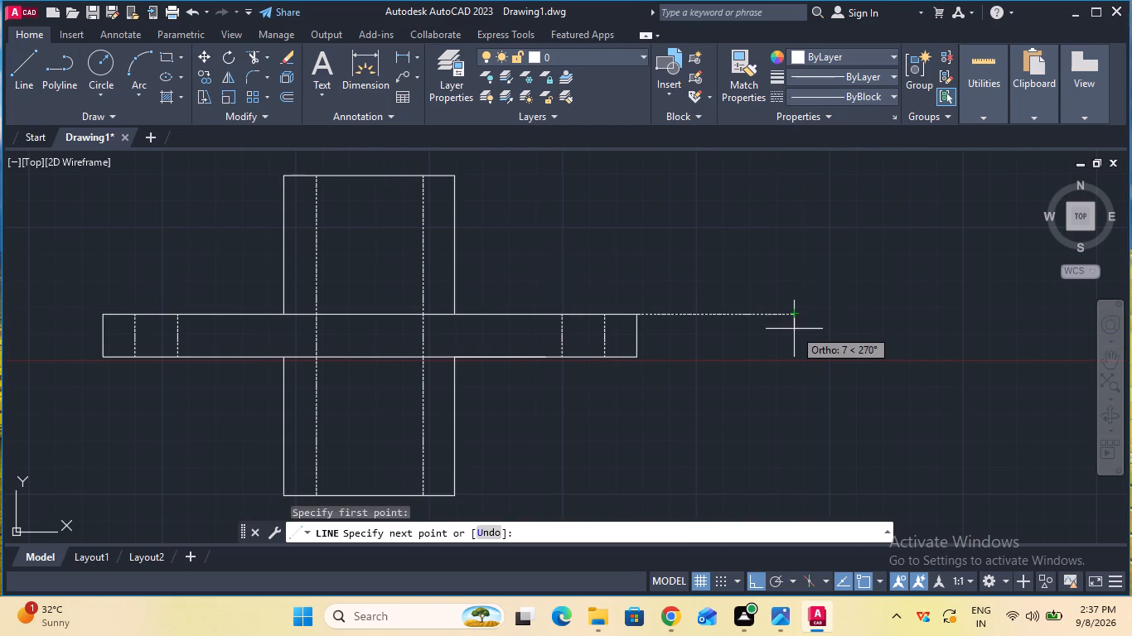
pyautogui.write('20')
pyautogui.press('Return')
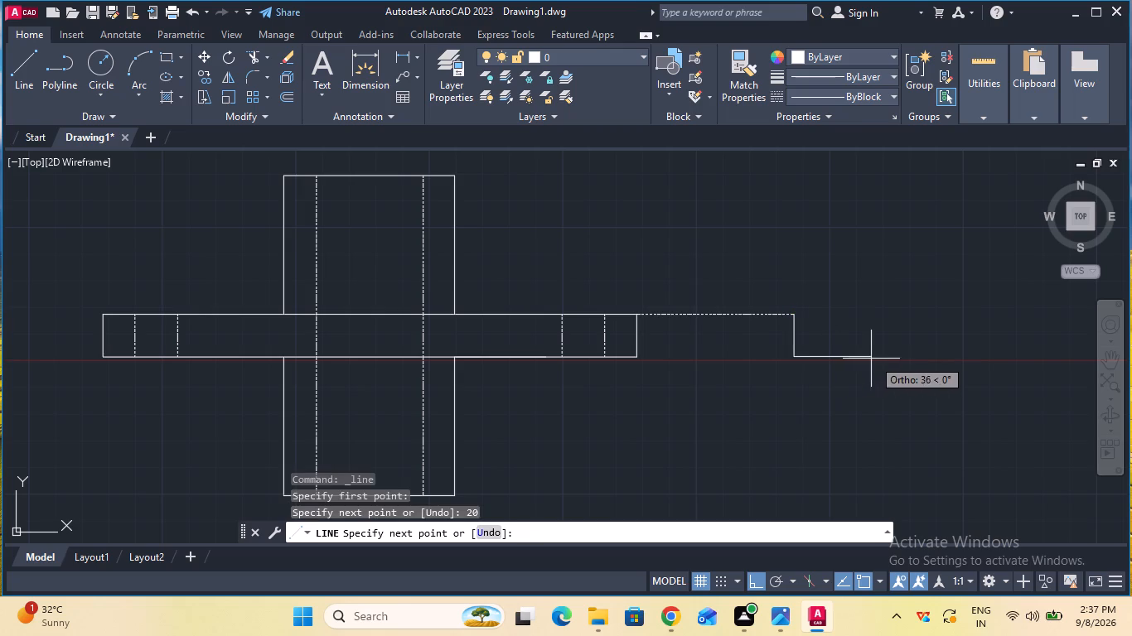
pyautogui.write('12')
pyautogui.press('0')
pyautogui.press('Return')
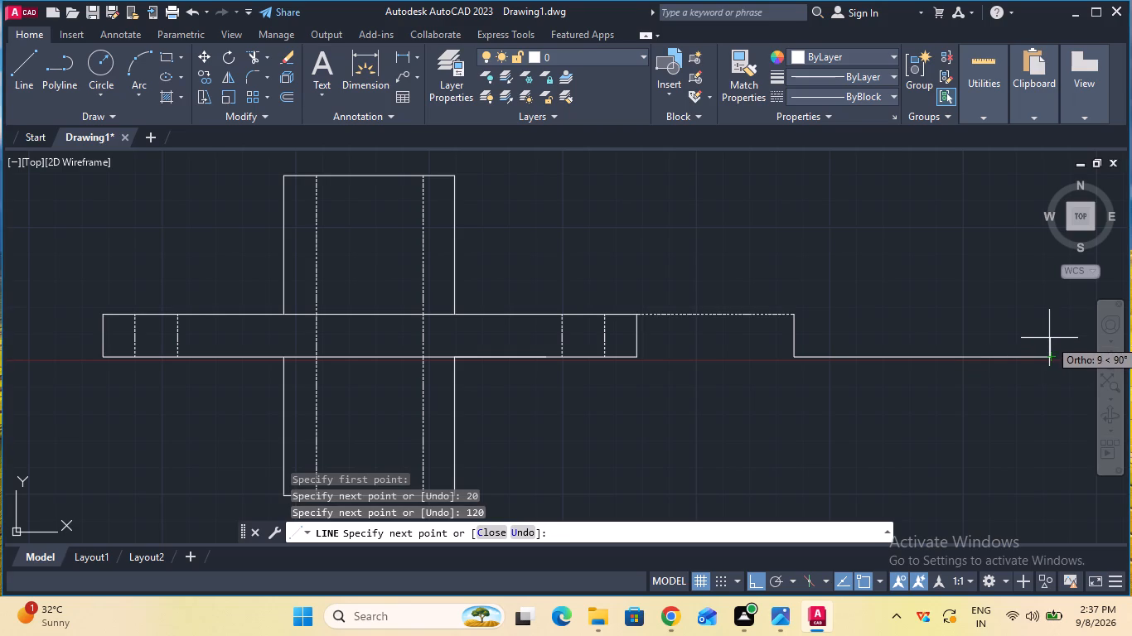
pyautogui.write('20')
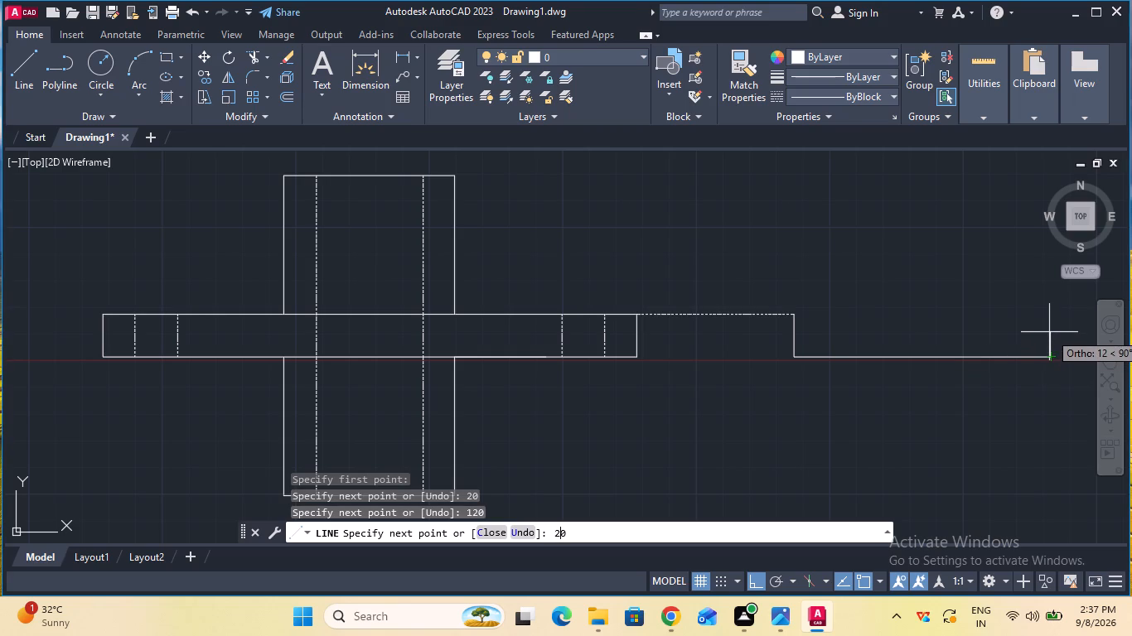
pyautogui.press('Return')
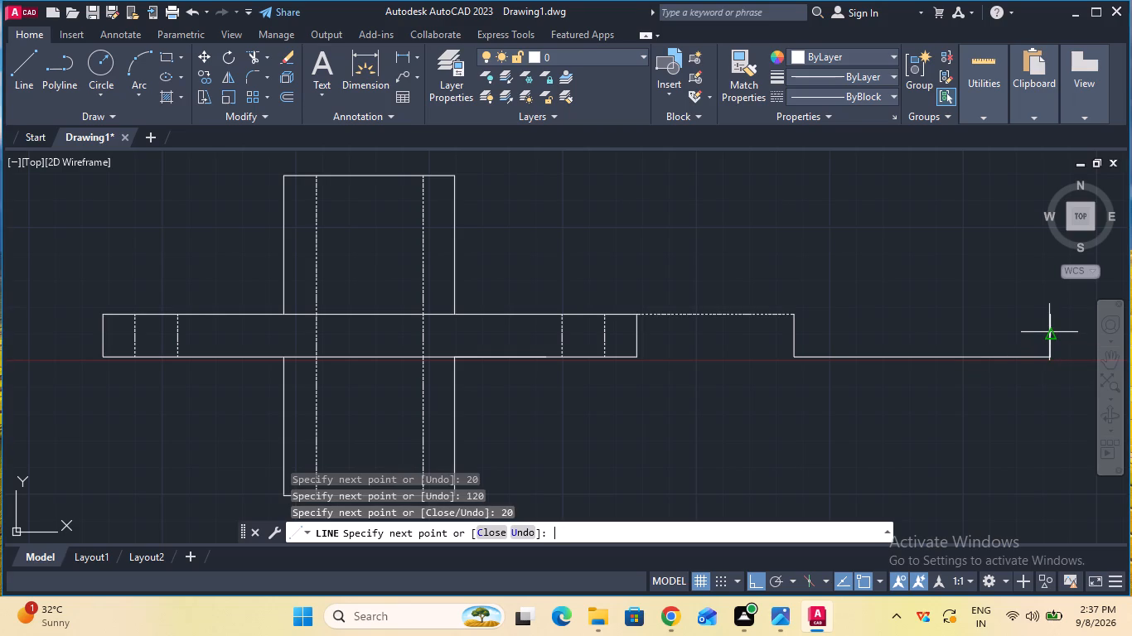
pyautogui.click(797, 315)
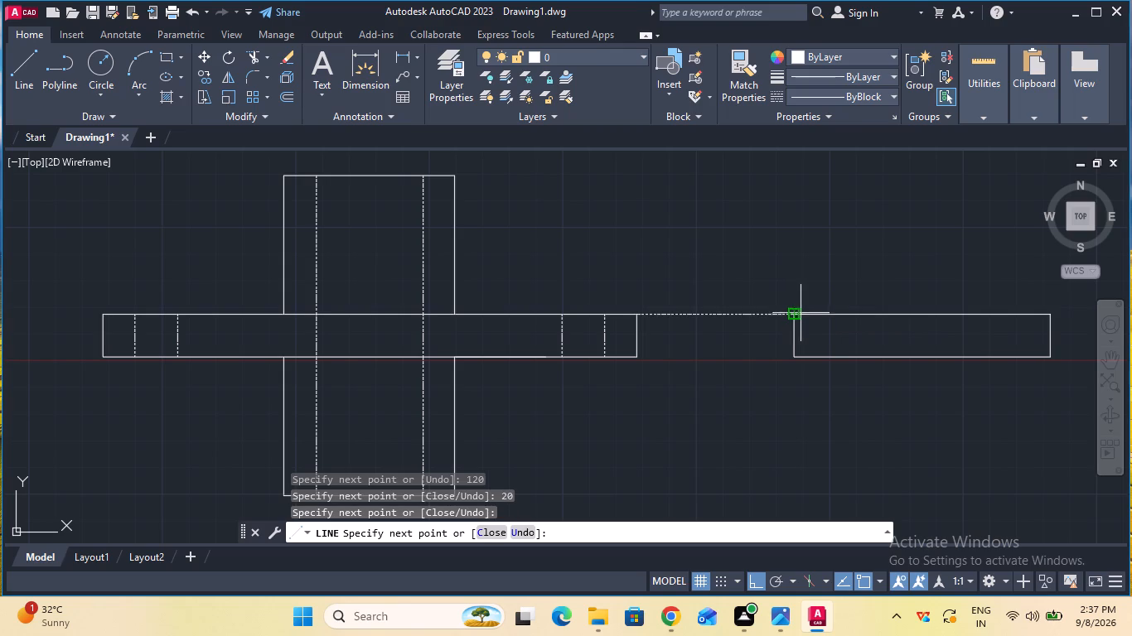
pyautogui.press('Escape')
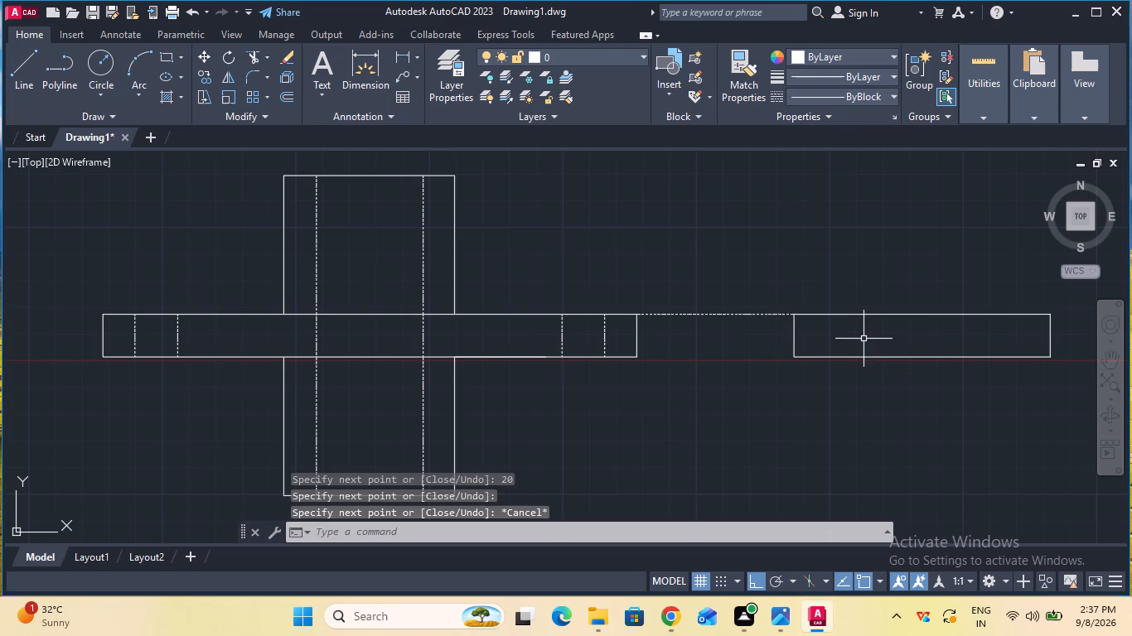
# Erase the horizontal projection line between the front and side views.
pyautogui.click(281, 61)
pyautogui.click(688, 315)
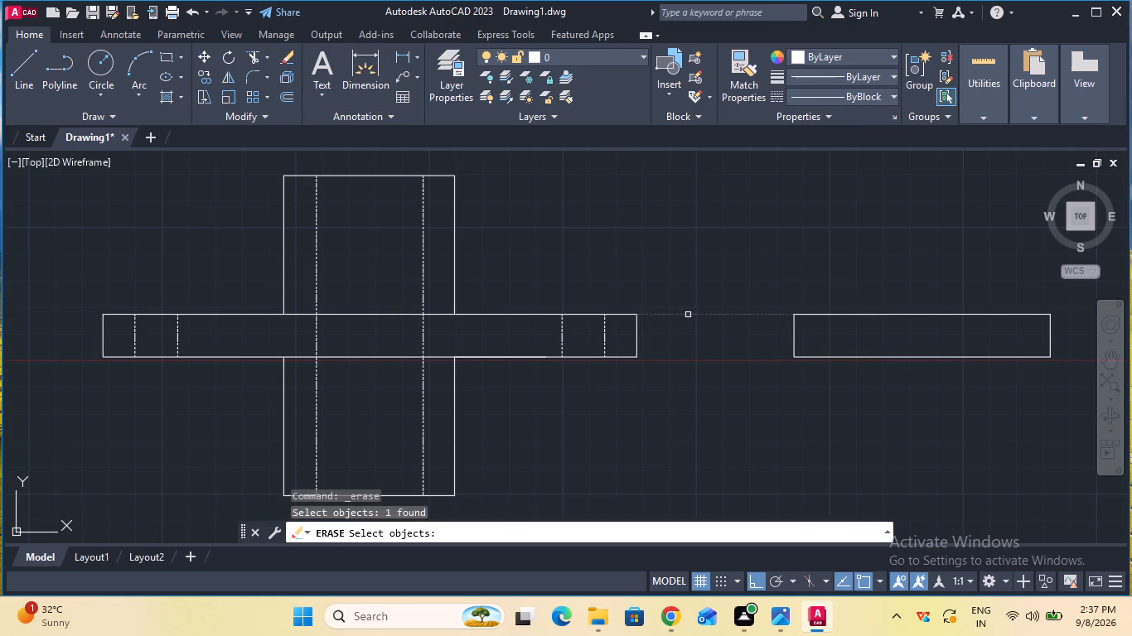
pyautogui.press('Return')
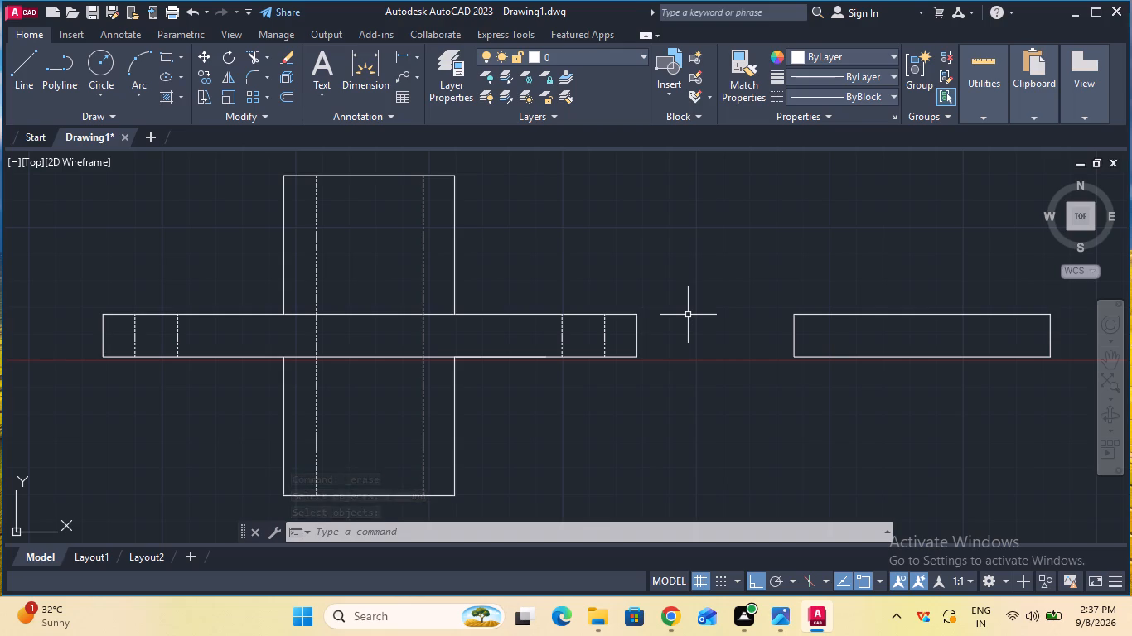
# Add a 20 mm horizontal linear dimension from the side view flange's upper left corner to mark the boss offset.
pyautogui.click(400, 55)
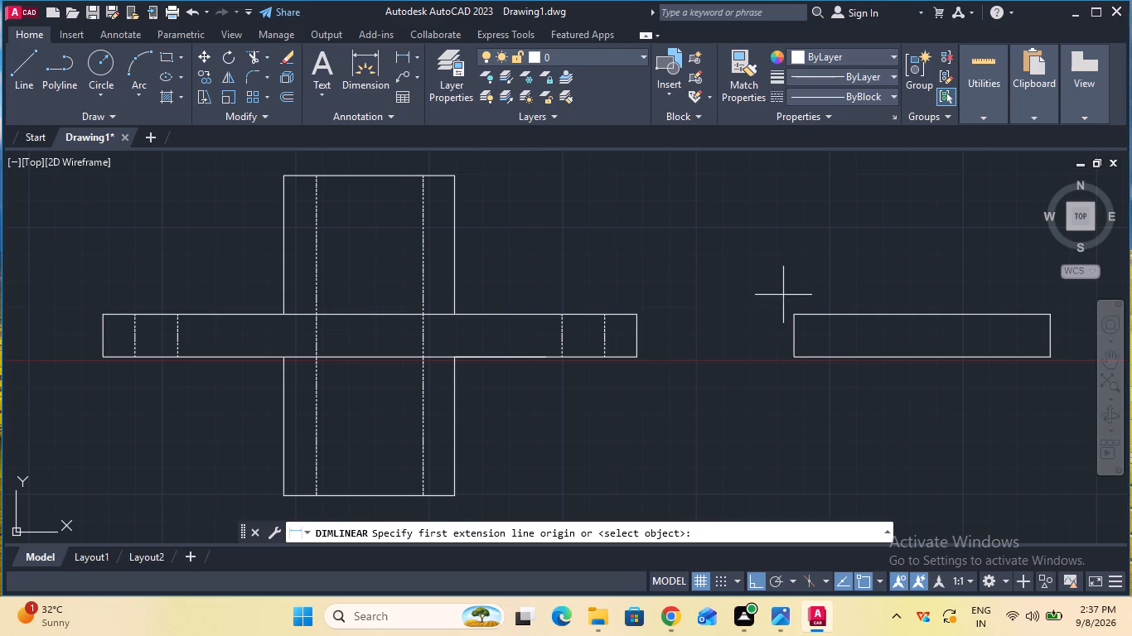
pyautogui.click(793, 311)
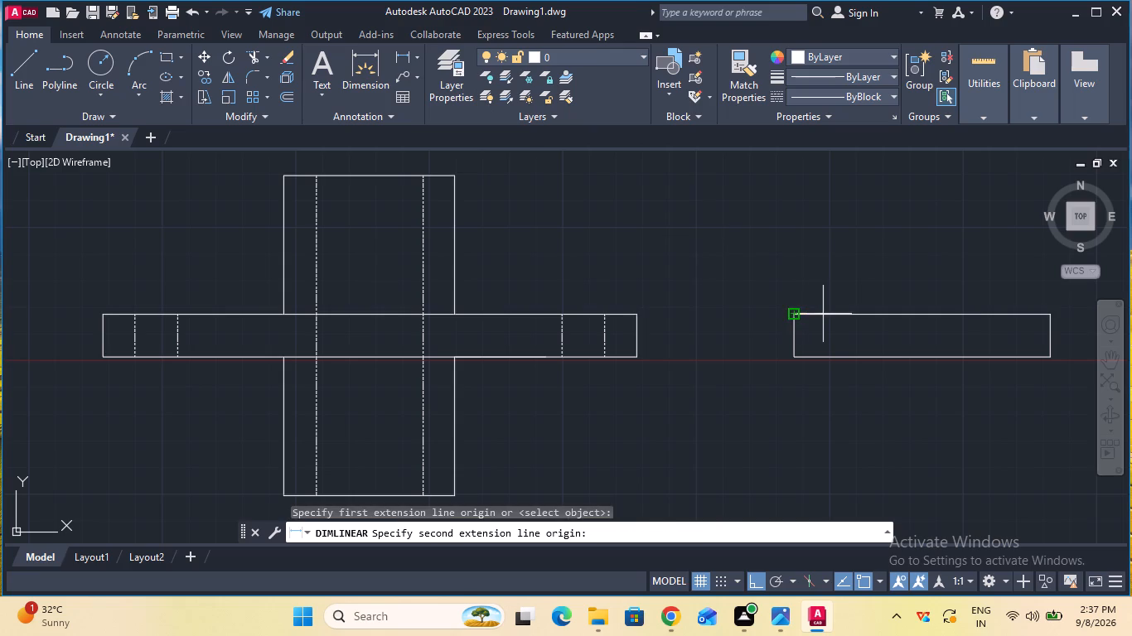
pyautogui.write('20')
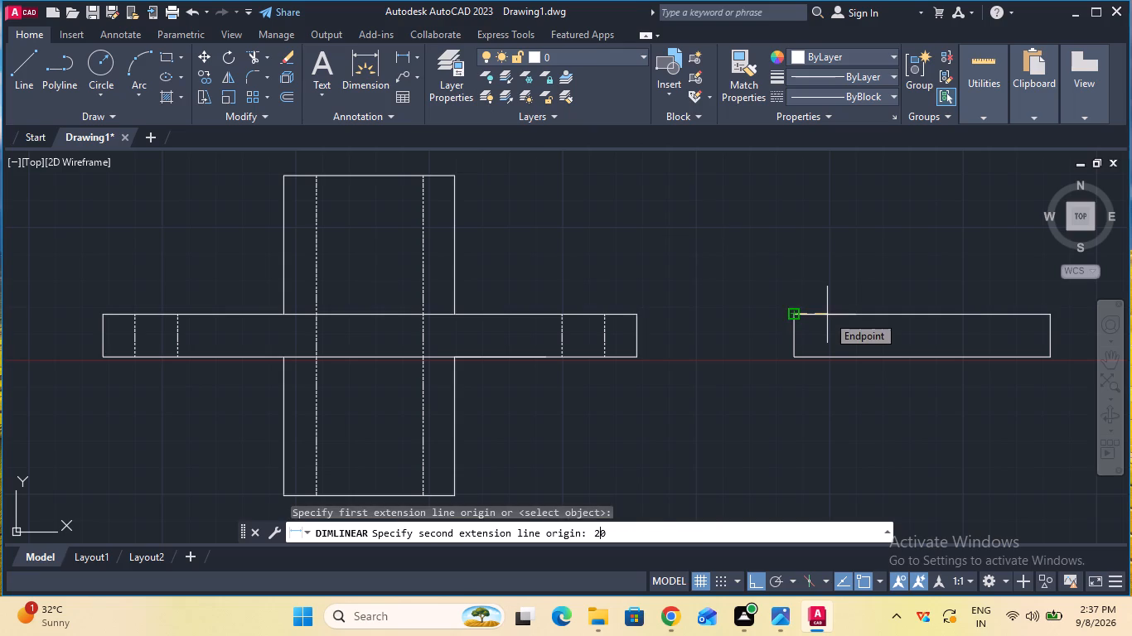
pyautogui.press('Return')
pyautogui.click(829, 303)
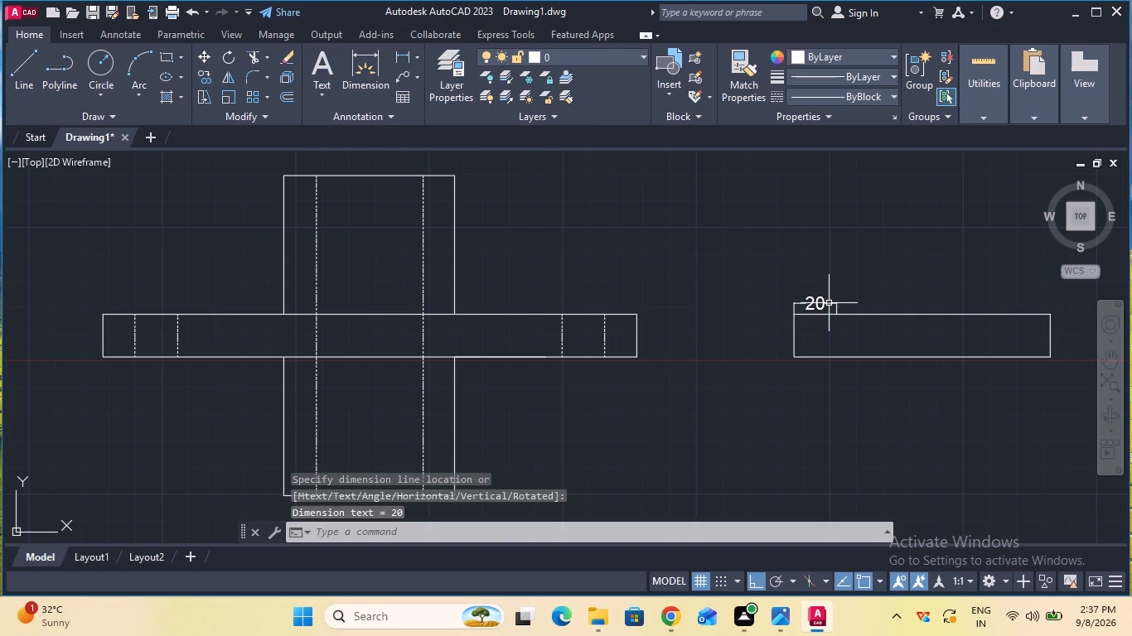
# Draw the side view upper boss's left side 65 mm upward from the 20 mm mark on the flange's top edge.
pyautogui.click(30, 65)
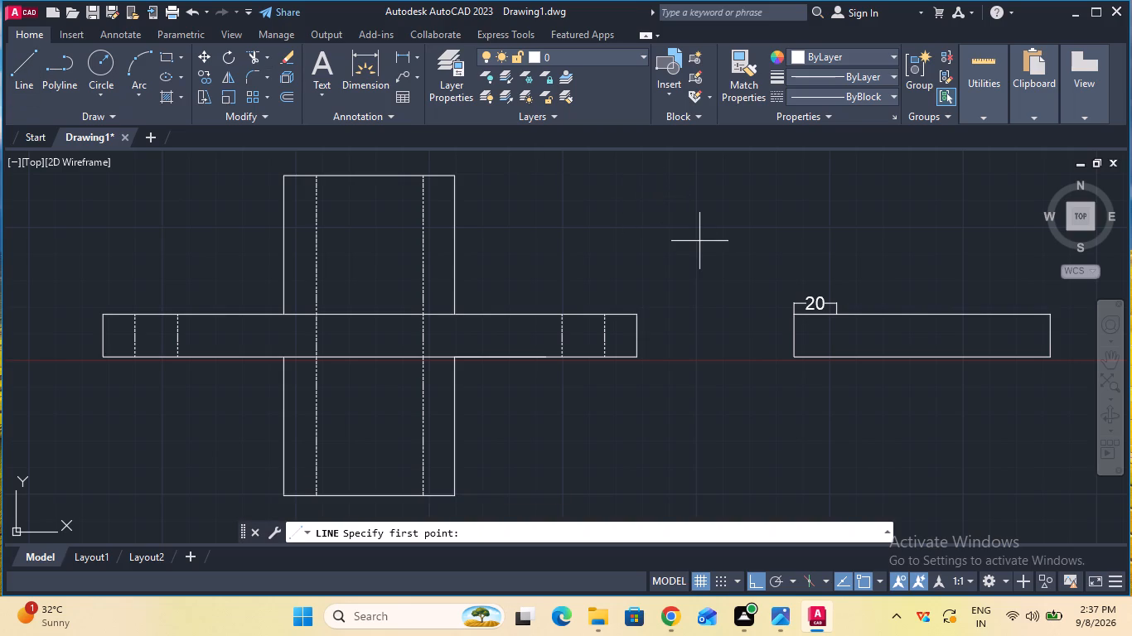
pyautogui.click(841, 318)
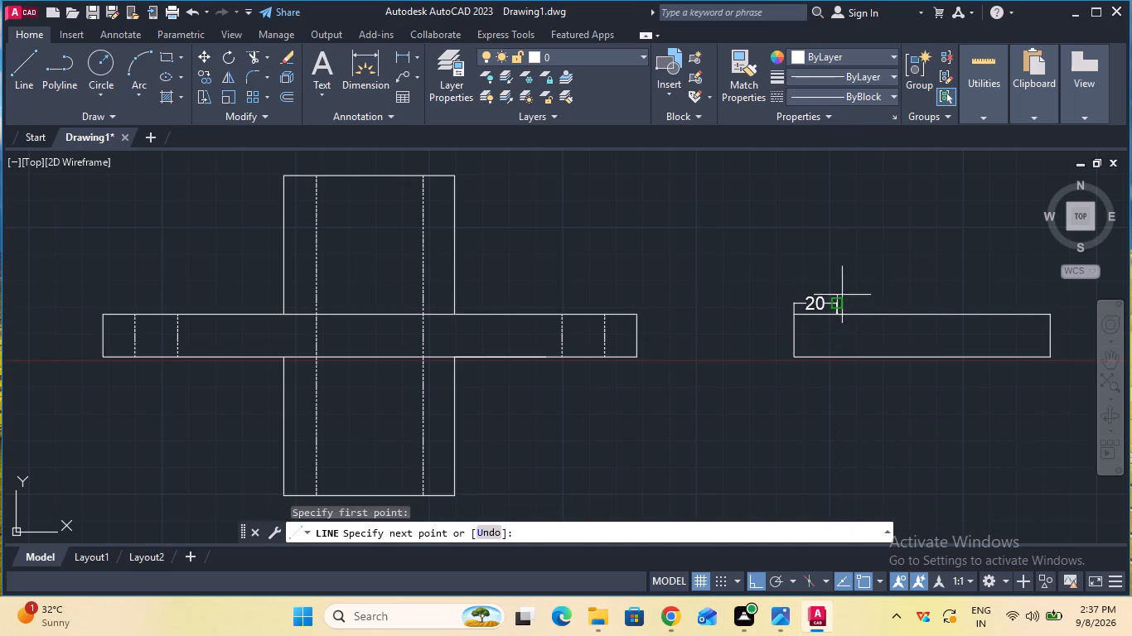
pyautogui.write('65')
pyautogui.press('Return')
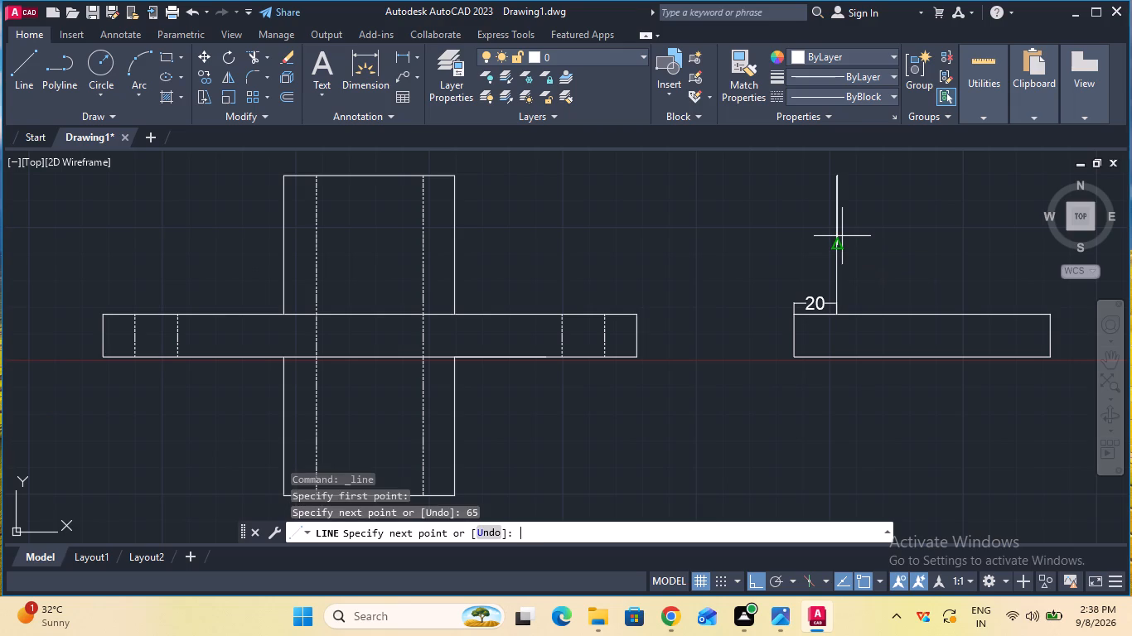
pyautogui.press('Escape')
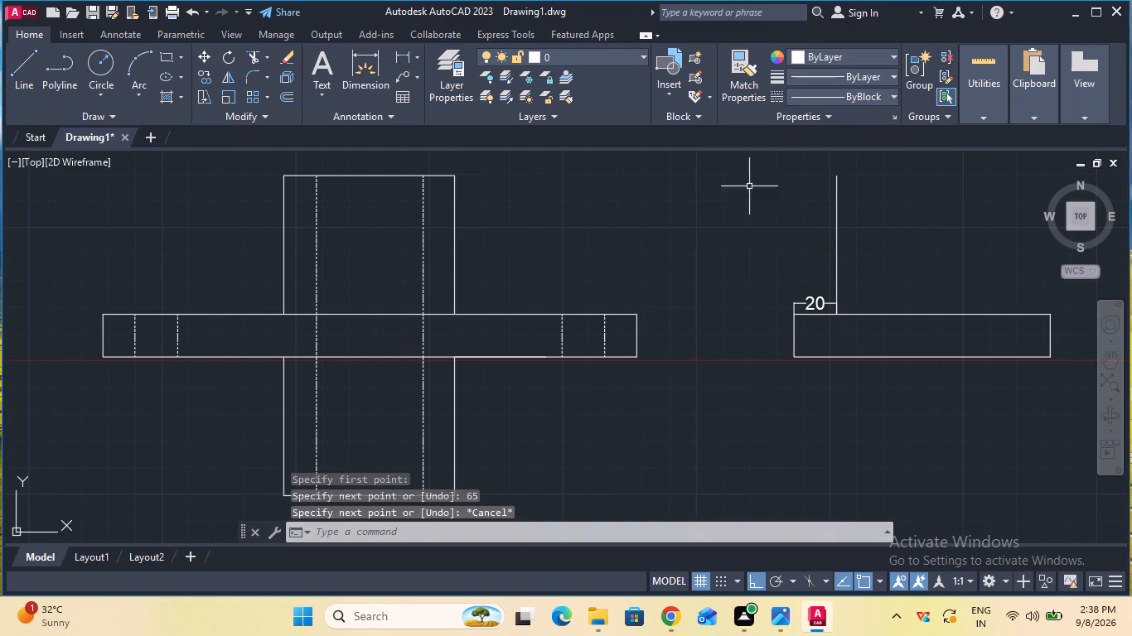
# Erase the 20 mm guide dimension above the side view's flange.
pyautogui.click(291, 59)
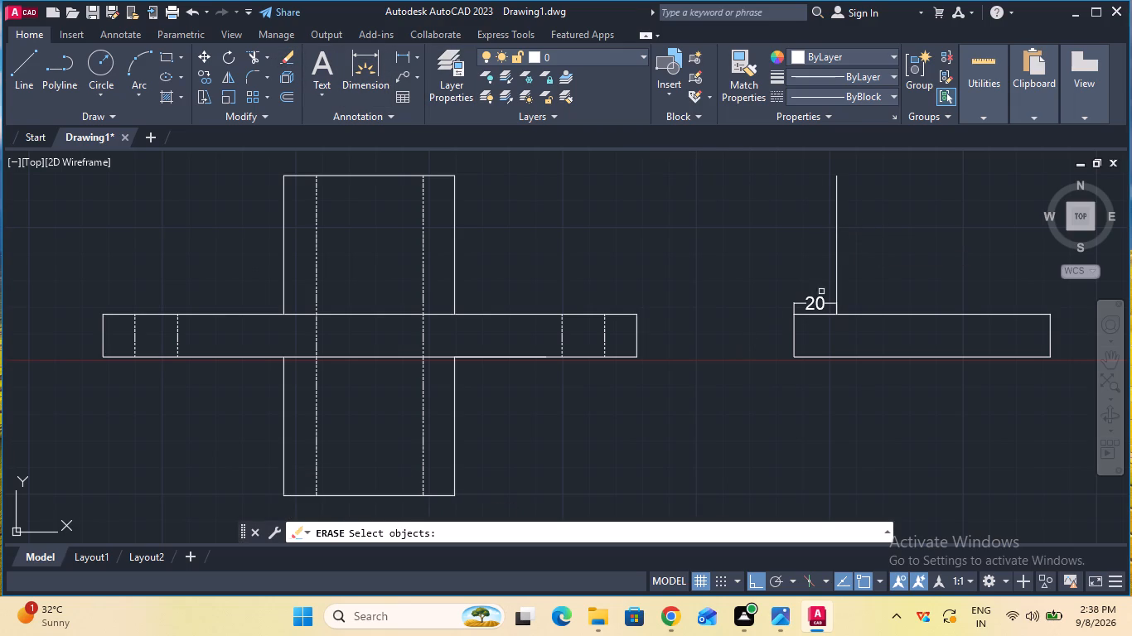
pyautogui.click(826, 306)
pyautogui.press('Return')
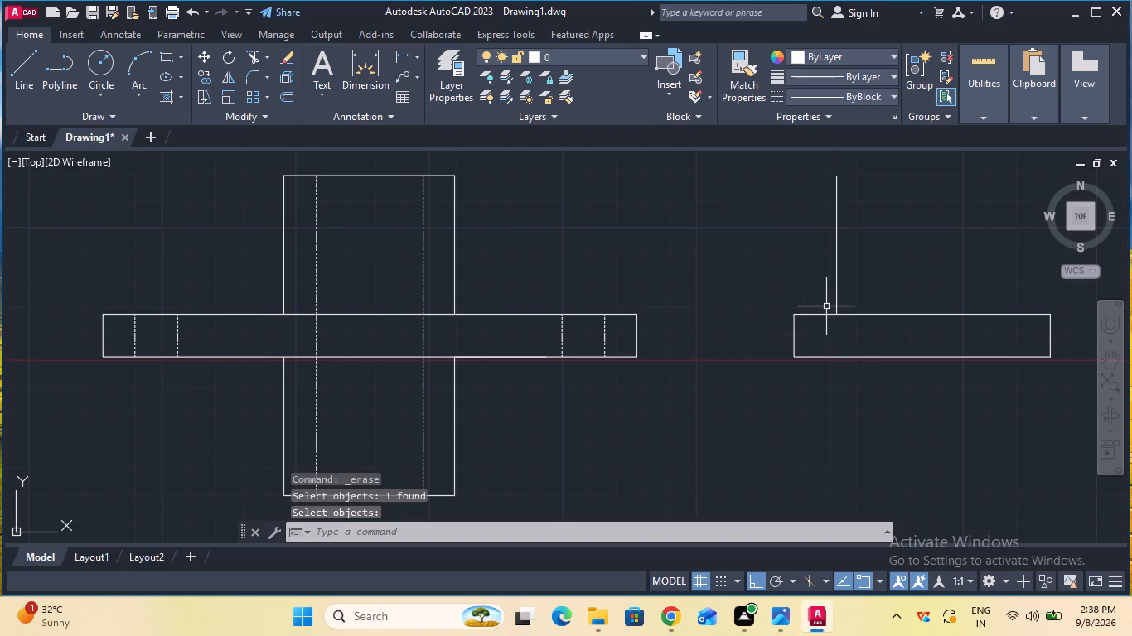
# Complete the side view's upper boss with an 80 mm top edge and a 65 mm right side down to the flange.
pyautogui.click(29, 58)
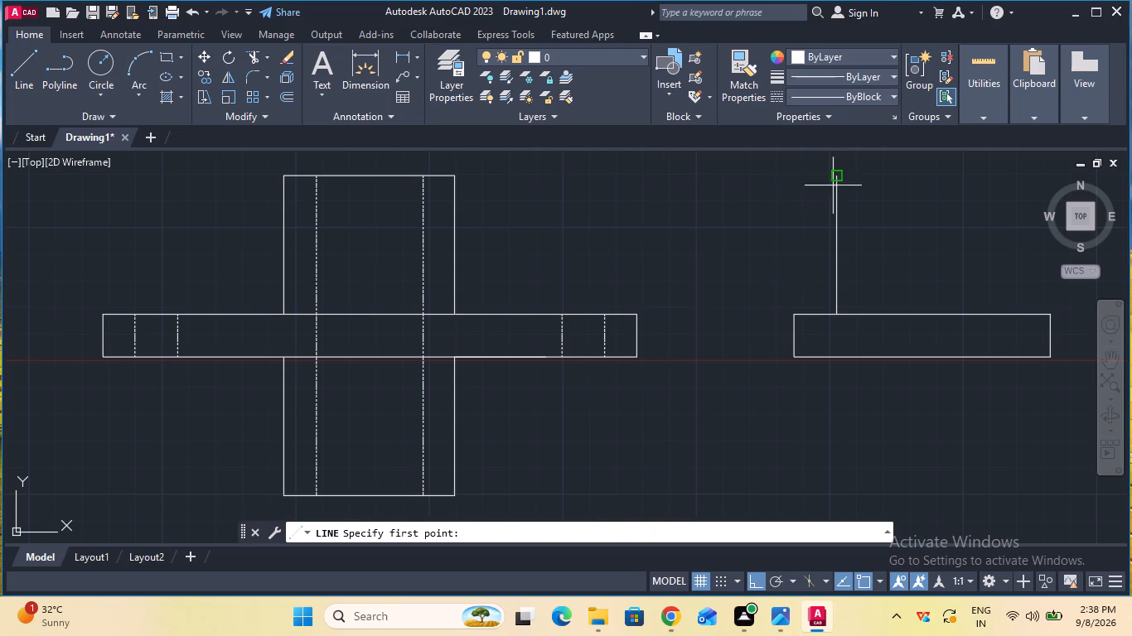
pyautogui.click(834, 179)
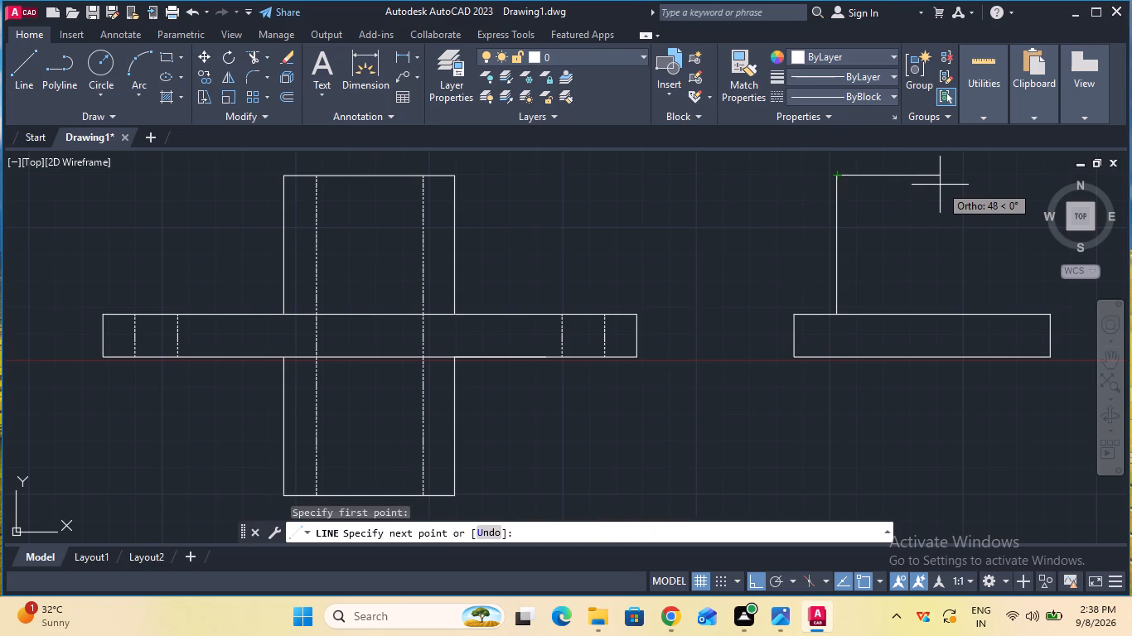
pyautogui.write('80')
pyautogui.press('Return')
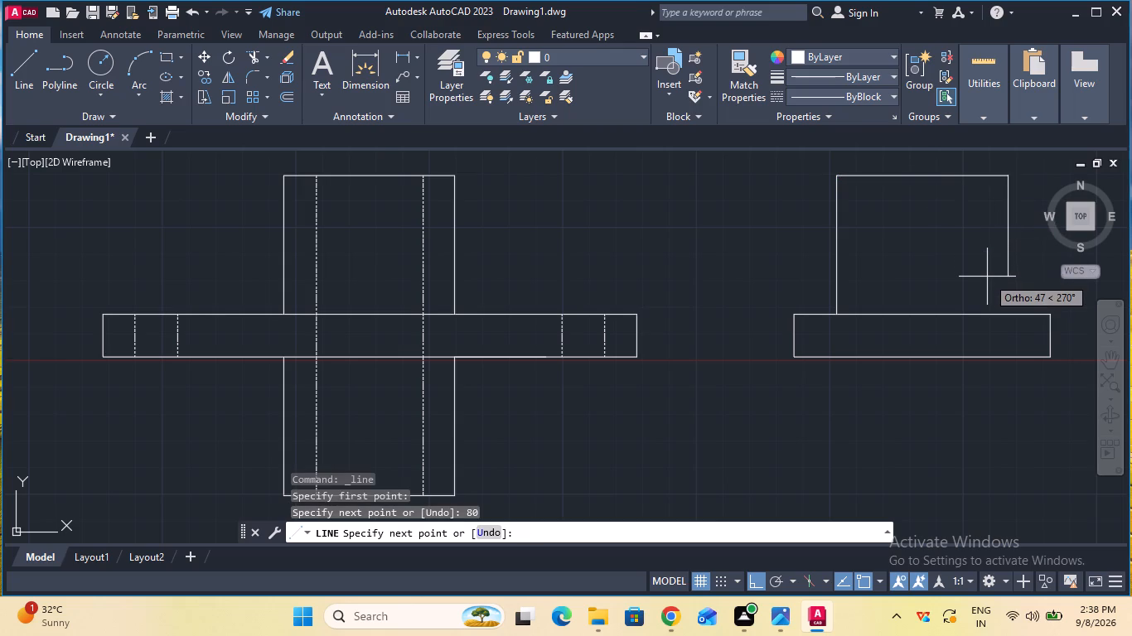
pyautogui.write('65')
pyautogui.press('Return')
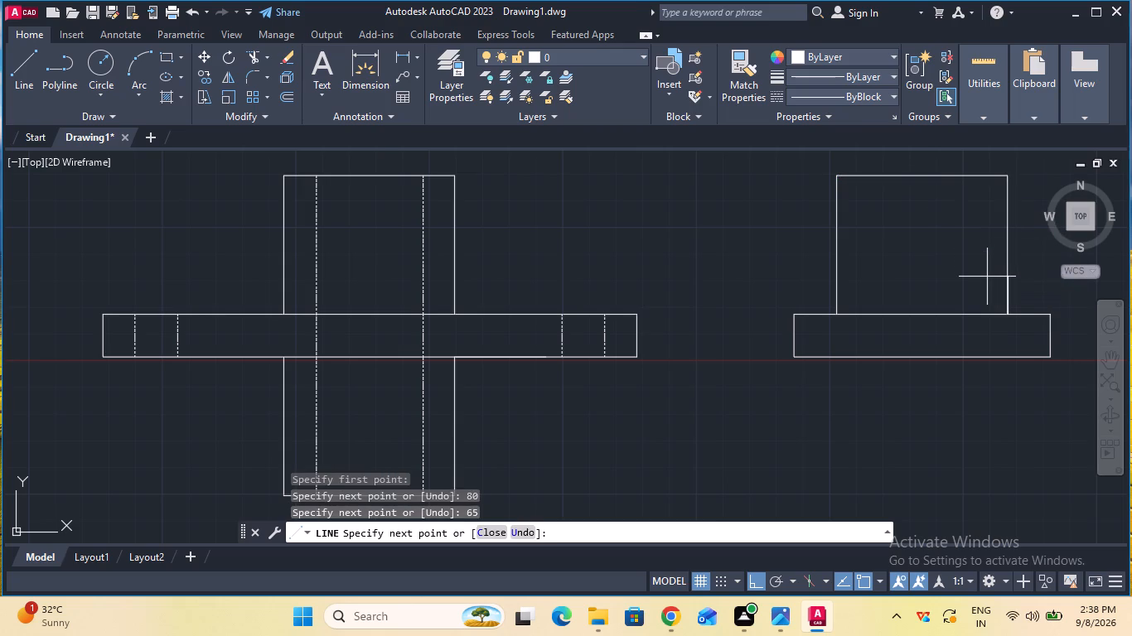
pyautogui.press('Escape')
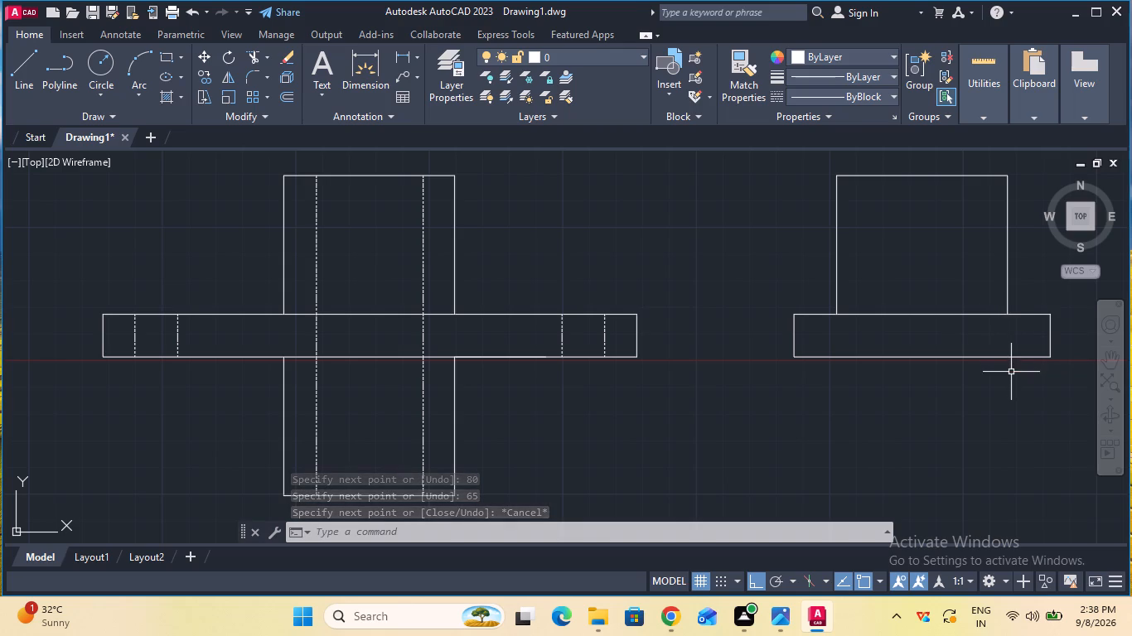
# Draw the side view's lower boss below the flange with 65 mm sides and an 80 mm bottom edge, aligned with the upper boss.
pyautogui.click(35, 60)
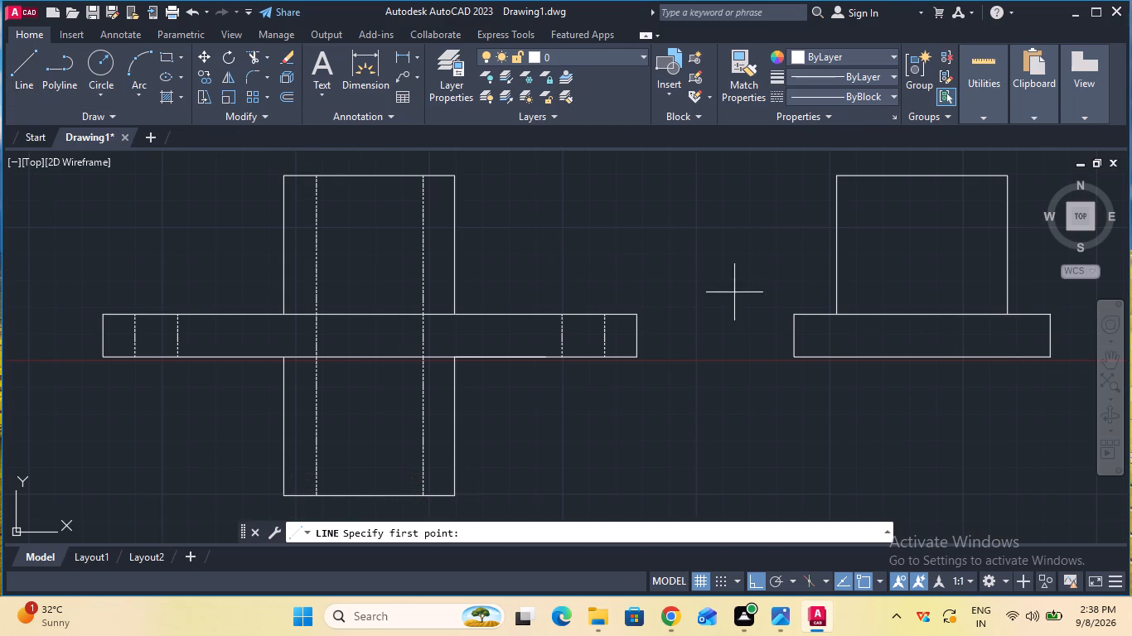
pyautogui.click(839, 354)
pyautogui.write('65')
pyautogui.press('Return')
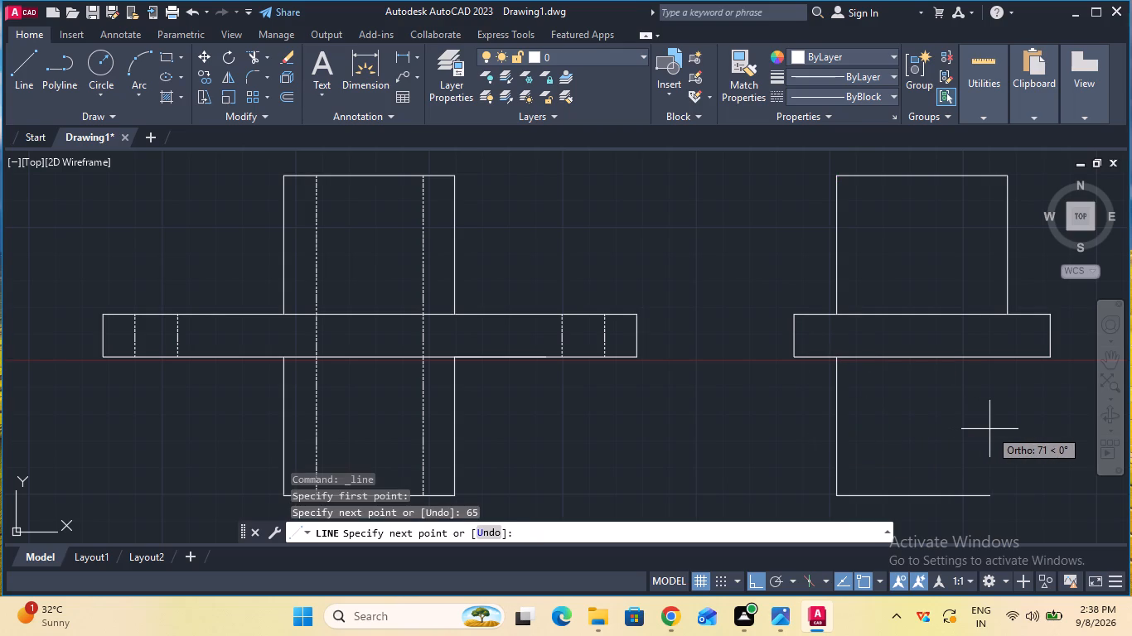
pyautogui.press('8')
pyautogui.press('0')
pyautogui.press('Return')
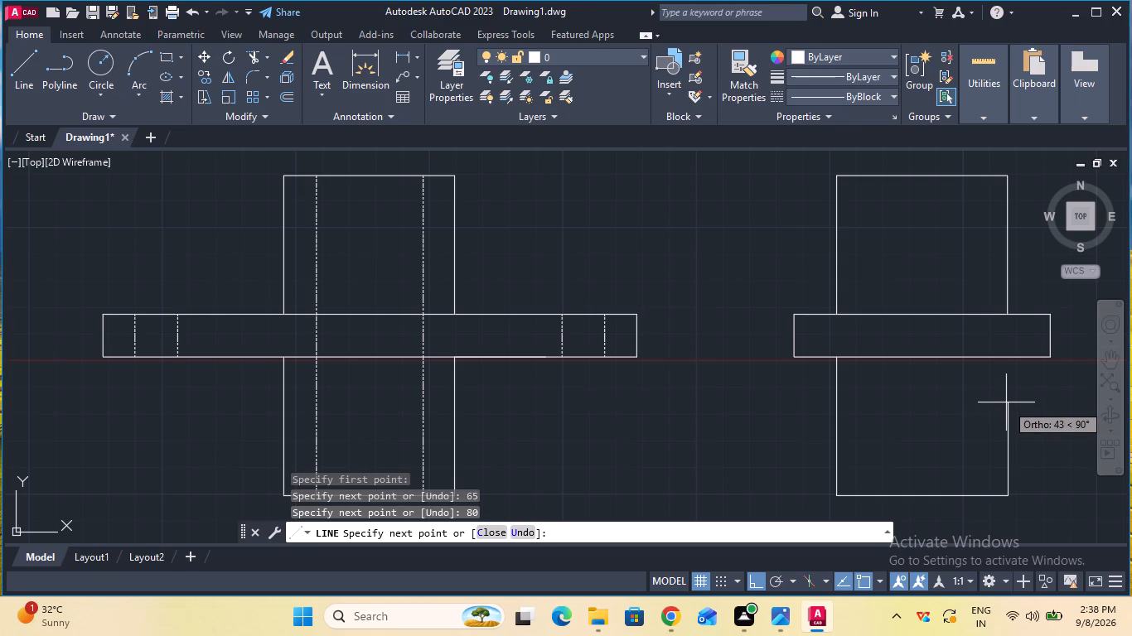
pyautogui.write('65')
pyautogui.press('Return')
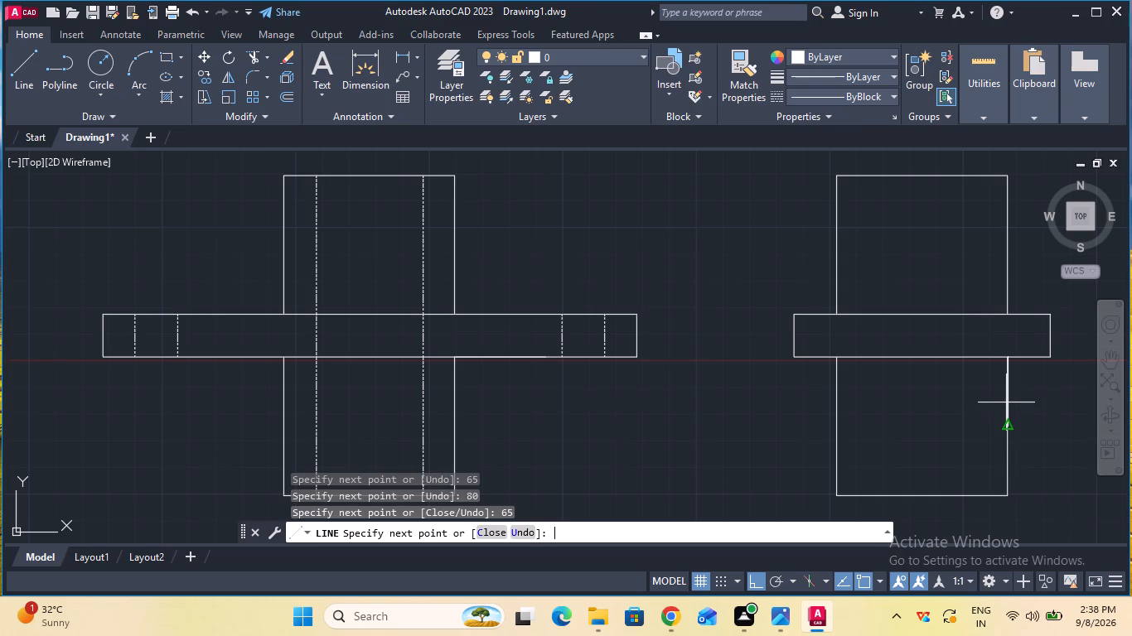
pyautogui.press('Escape')
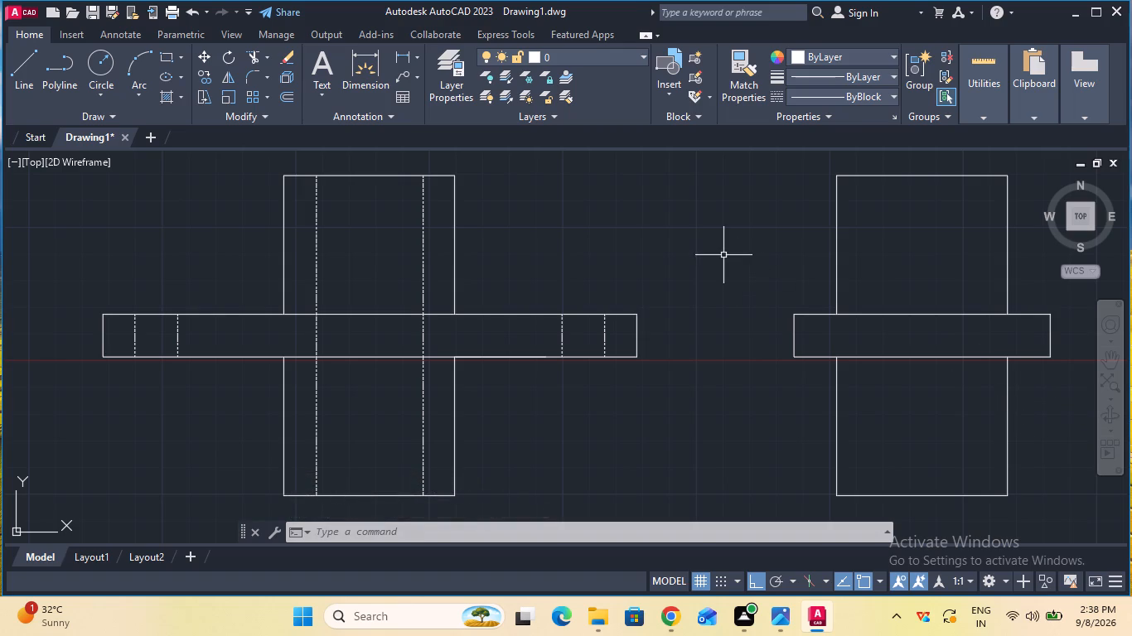
# Set the current linetype to CENTER for new objects.
pyautogui.click(813, 98)
pyautogui.click(810, 153)
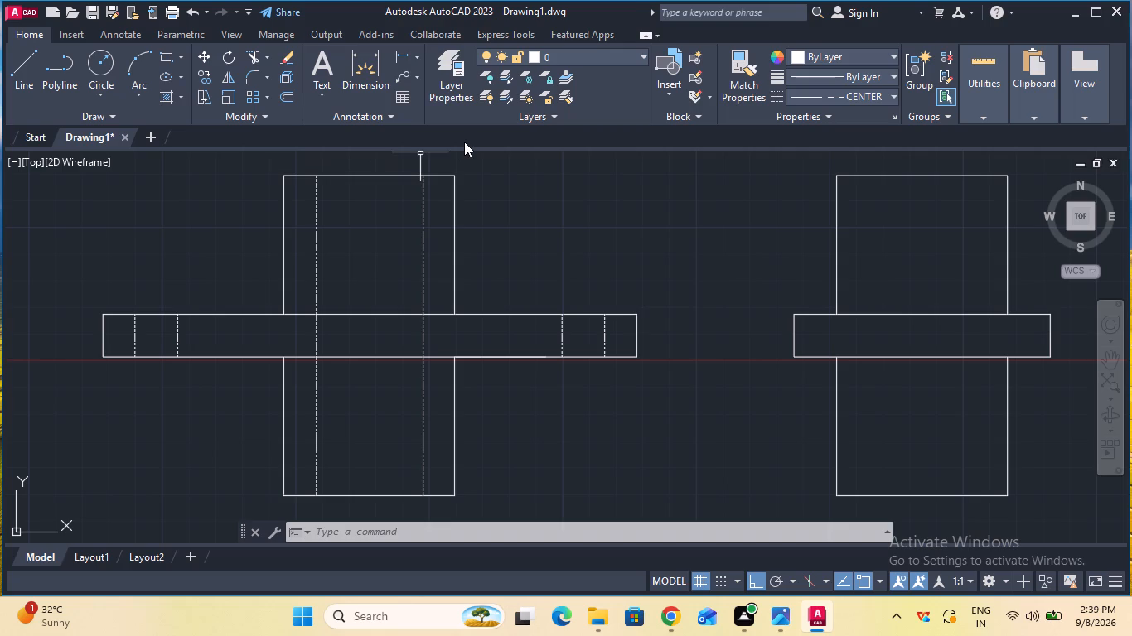
# Measure the horizontal distance from the front view boss's upper left corner to the adjacent bore line.
pyautogui.click(399, 56)
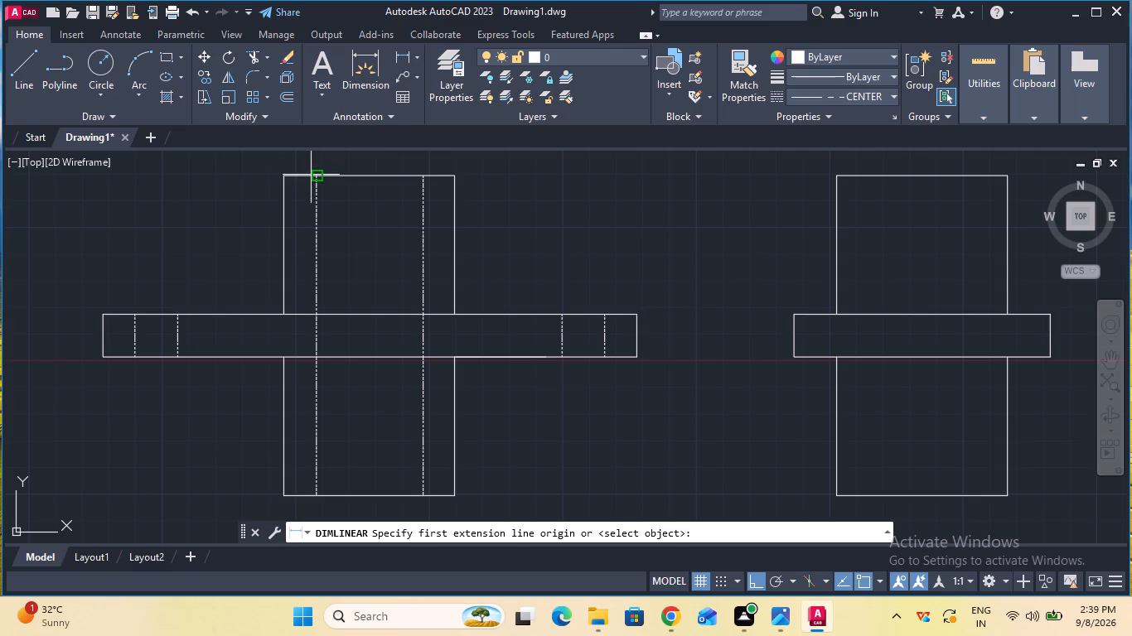
pyautogui.click(311, 176)
pyautogui.click(283, 181)
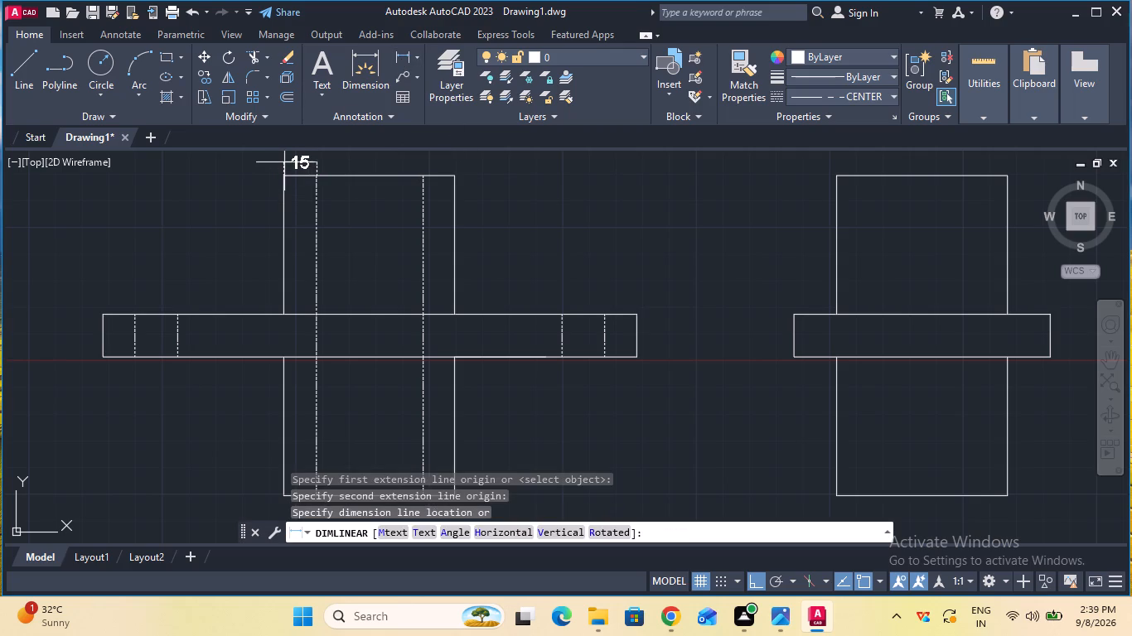
pyautogui.press('Escape')
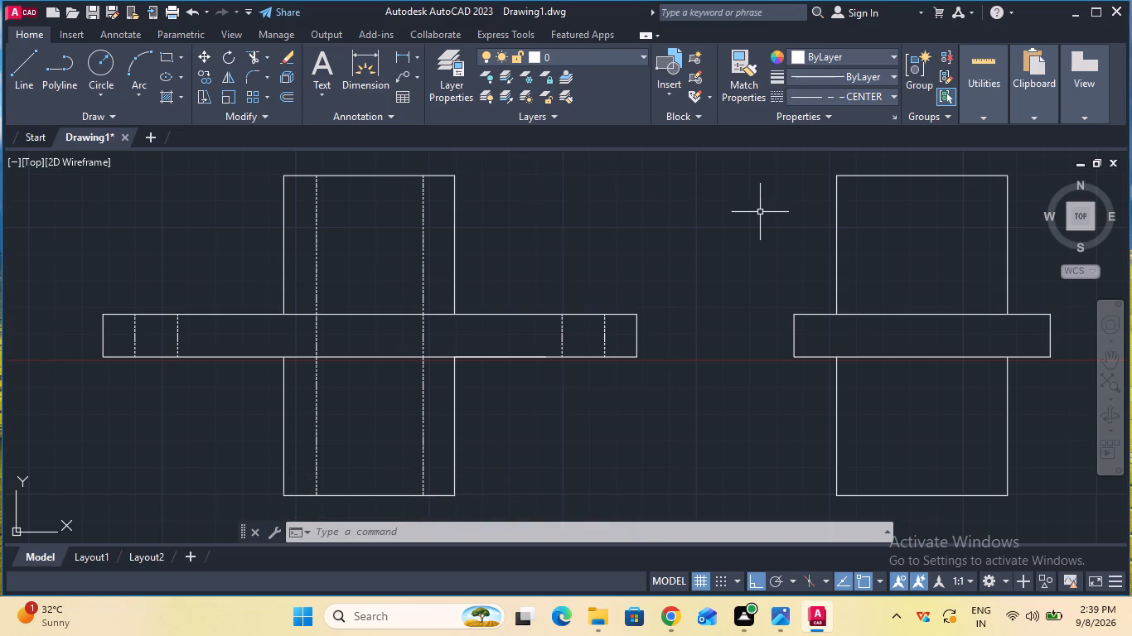
# Measure the horizontal gap between the two concentric circles at their left quadrants in the top view.
pyautogui.keyDown('ctrl'); pyautogui.scroll(-2, 764, 212); pyautogui.keyUp('ctrl')
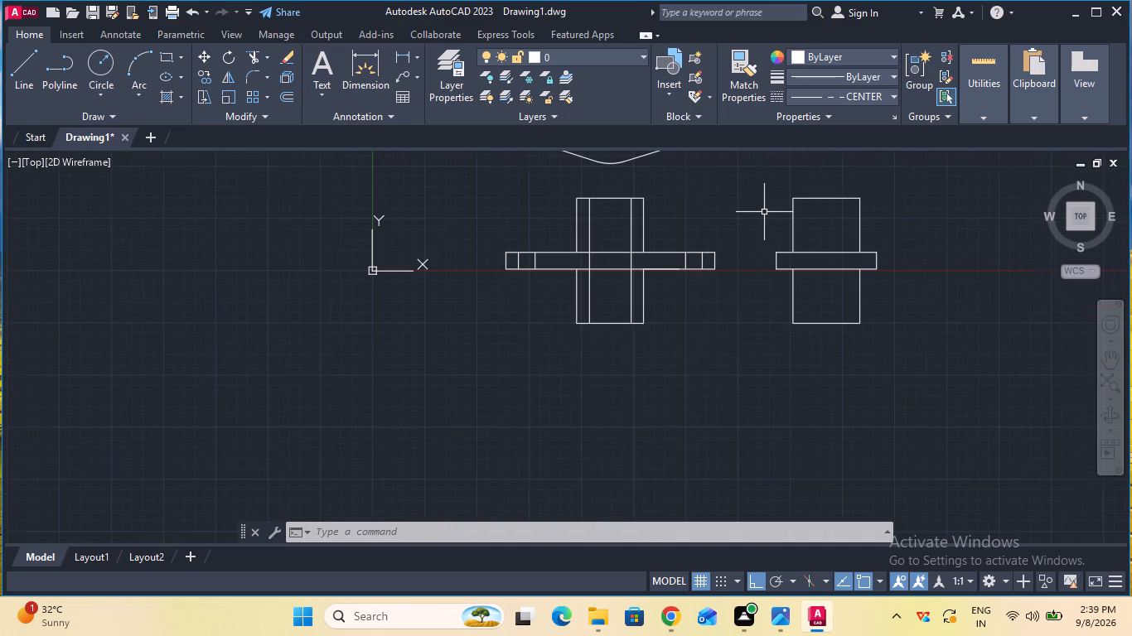
pyautogui.keyDown('ctrl'); pyautogui.scroll(-1, 764, 212); pyautogui.keyUp('ctrl')
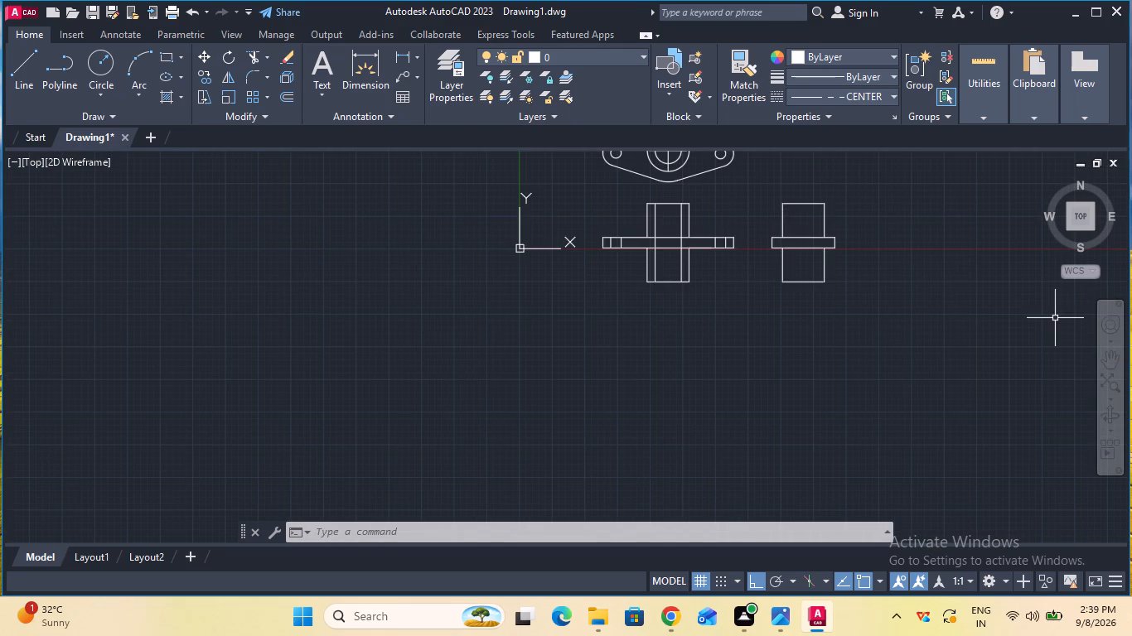
pyautogui.click(1107, 359)
pyautogui.moveTo(917, 277); pyautogui.dragTo(972, 418)
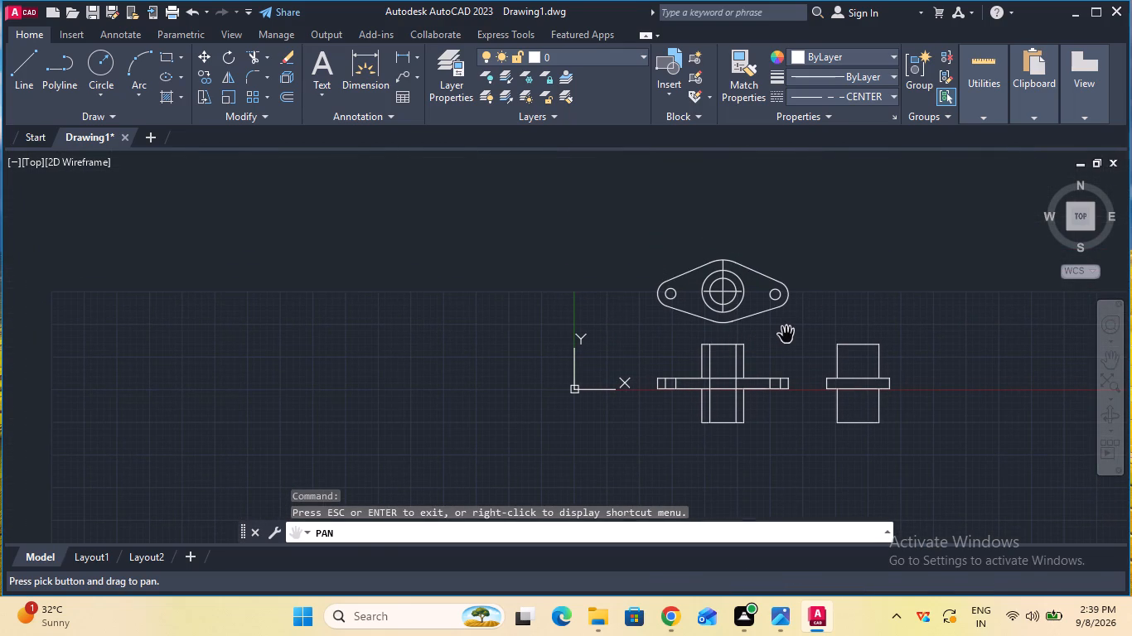
pyautogui.keyDown('ctrl'); pyautogui.scroll(2, 786, 335); pyautogui.keyUp('ctrl')
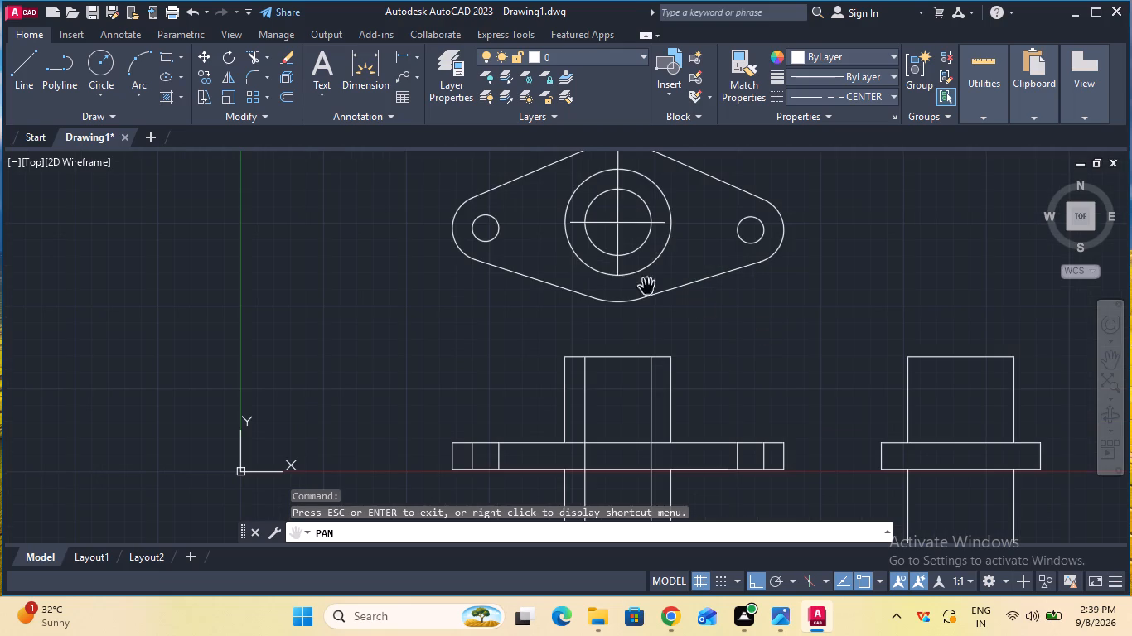
pyautogui.press('Escape')
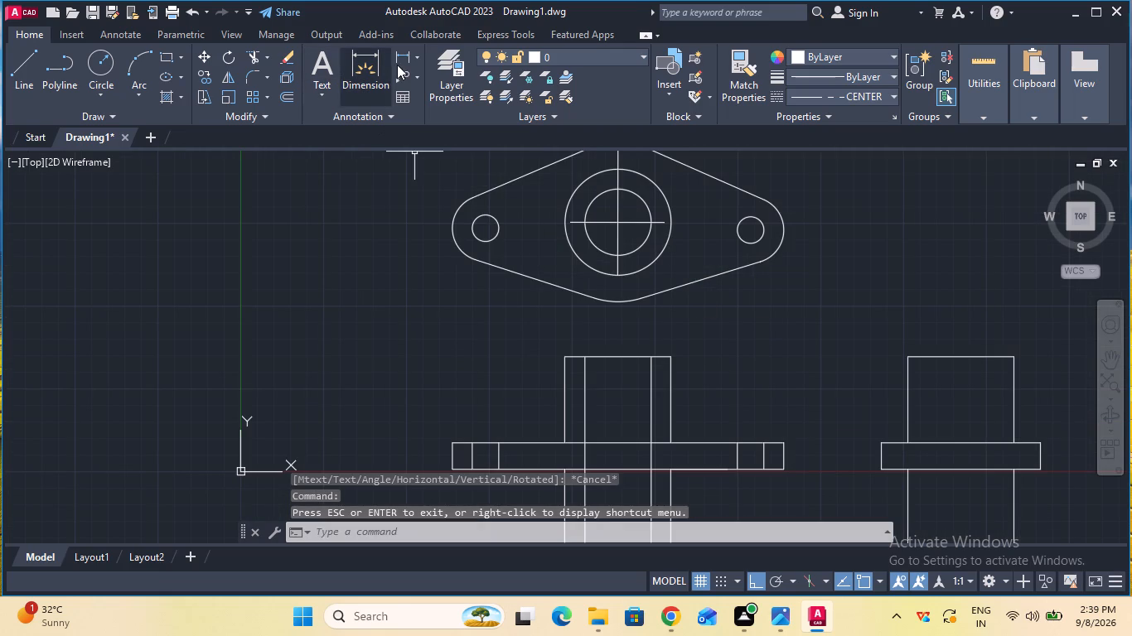
pyautogui.click(400, 63)
pyautogui.click(563, 226)
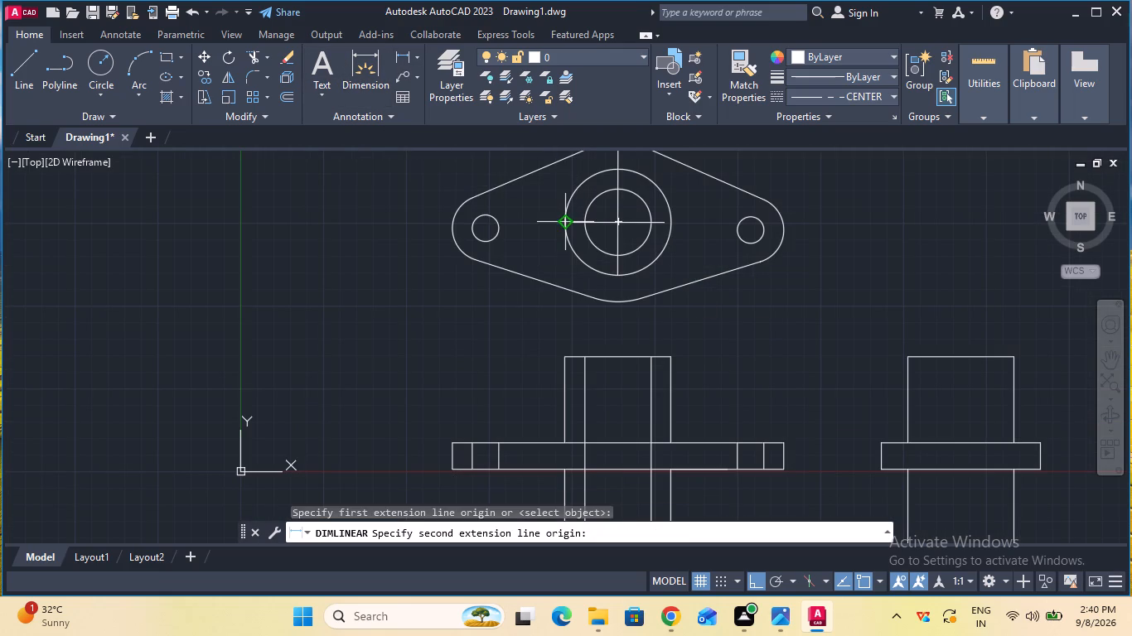
pyautogui.click(591, 223)
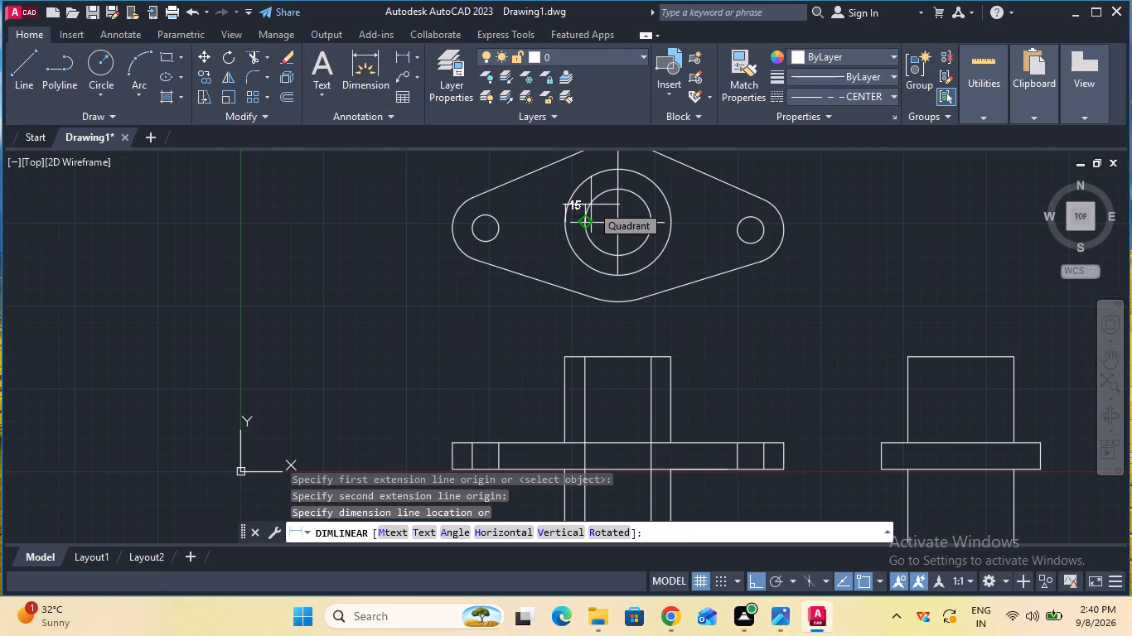
pyautogui.press('Escape')
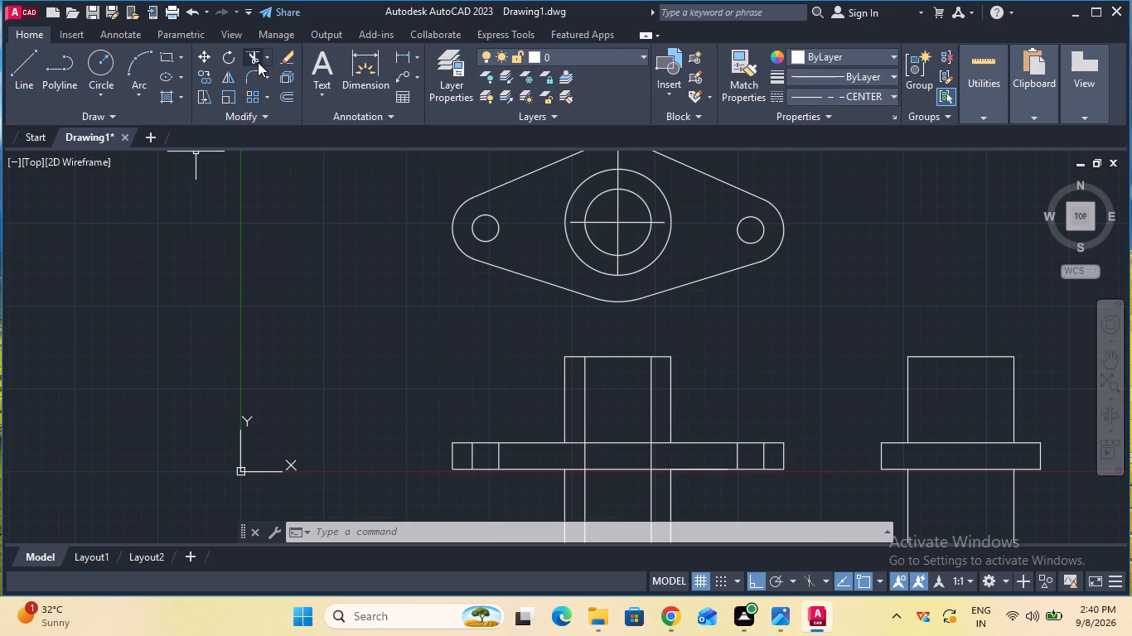
# Add a 15 mm horizontal linear dimension inward from the side view upper boss's upper left corner to mark the bore offset.
pyautogui.click(399, 62)
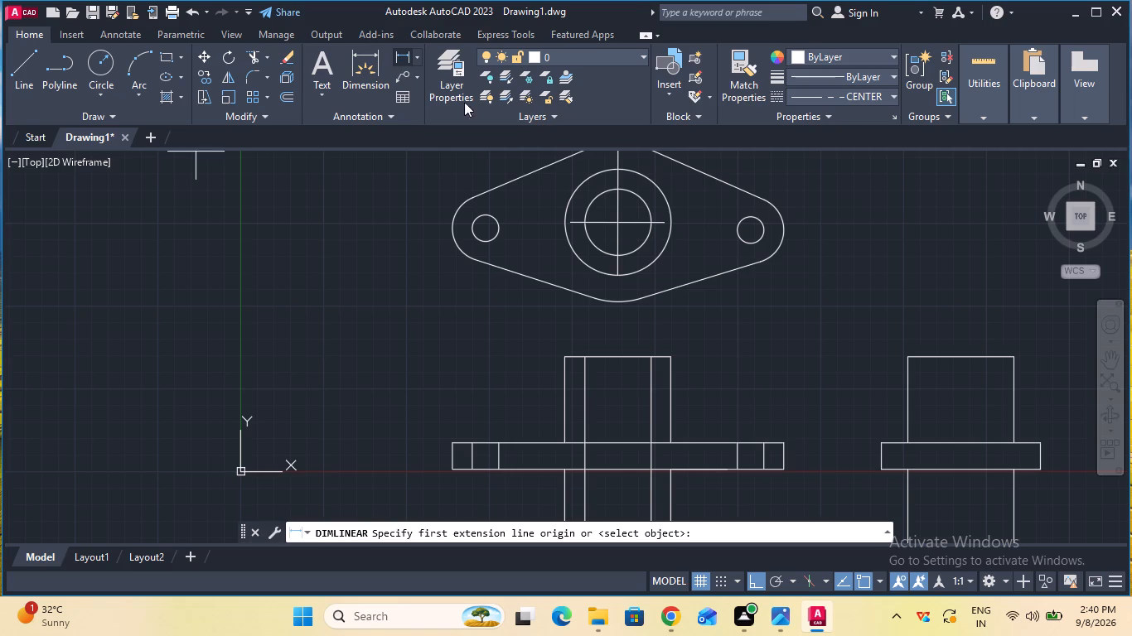
pyautogui.click(912, 352)
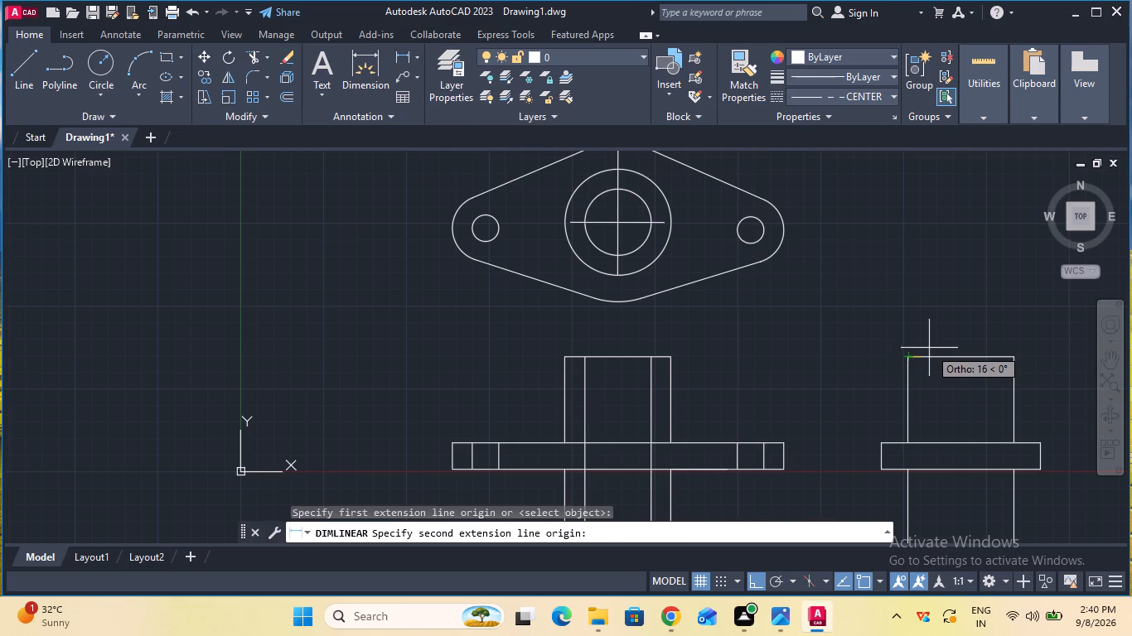
pyautogui.write('15')
pyautogui.press('Return')
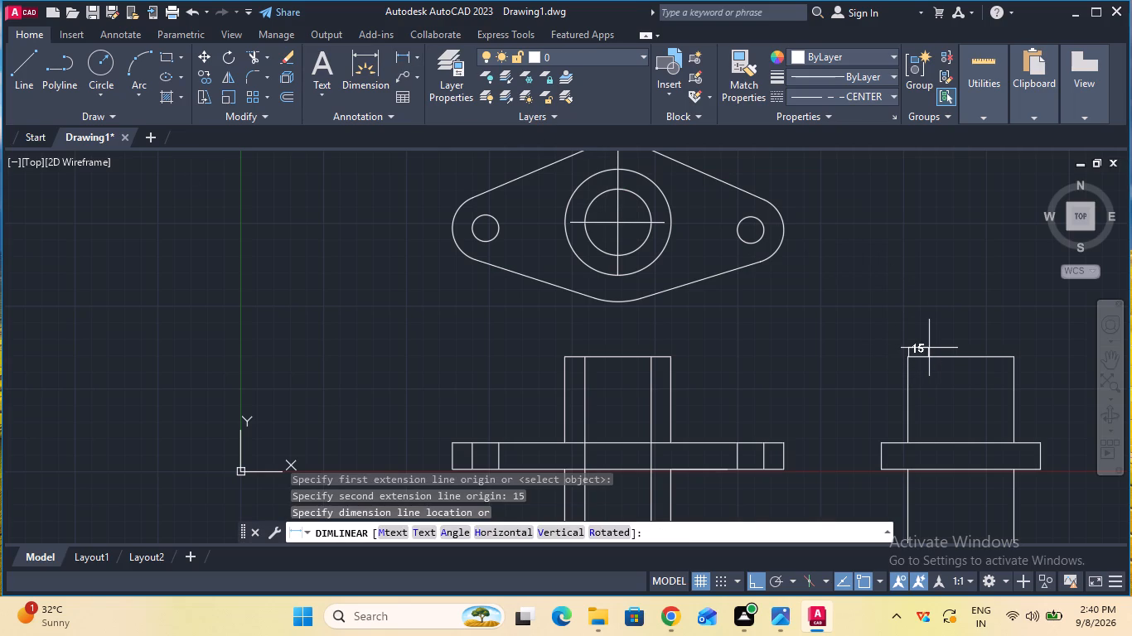
pyautogui.click(924, 330)
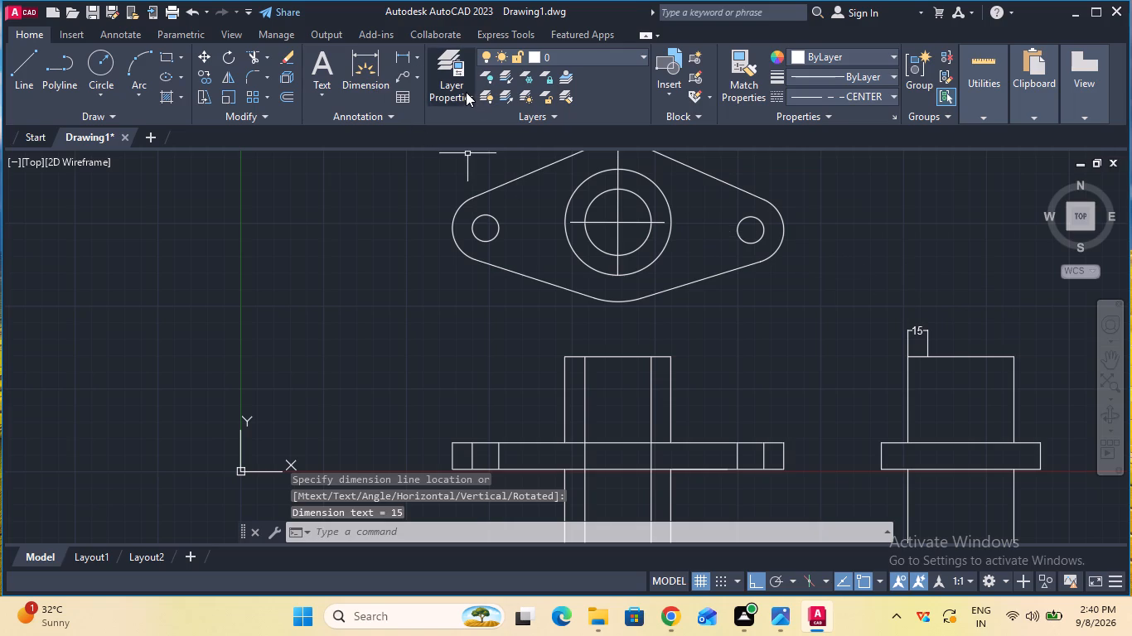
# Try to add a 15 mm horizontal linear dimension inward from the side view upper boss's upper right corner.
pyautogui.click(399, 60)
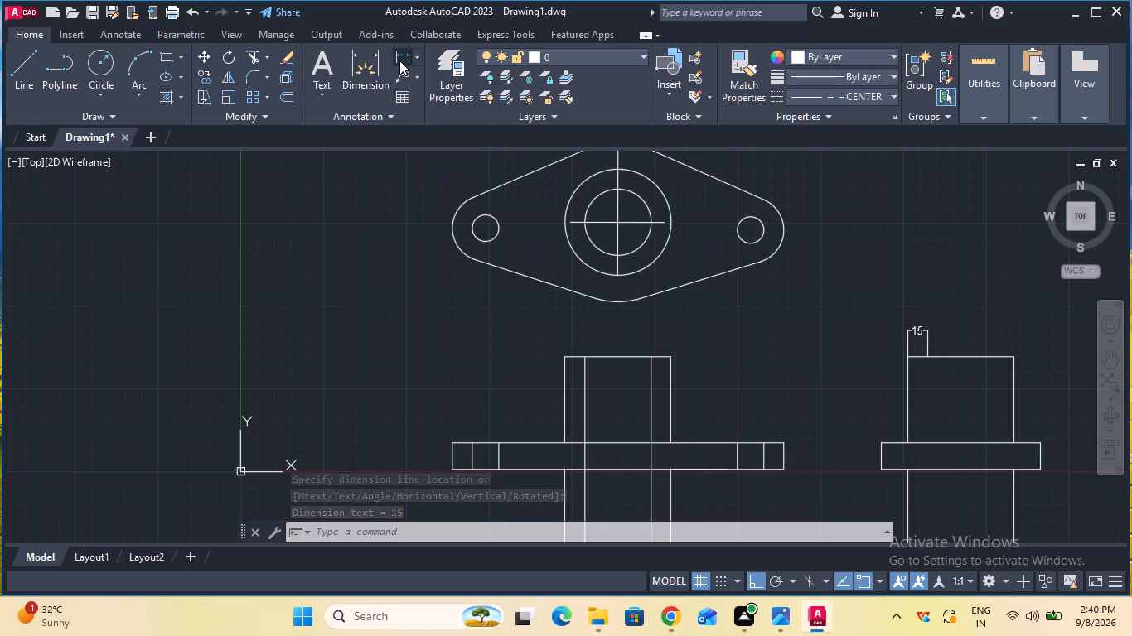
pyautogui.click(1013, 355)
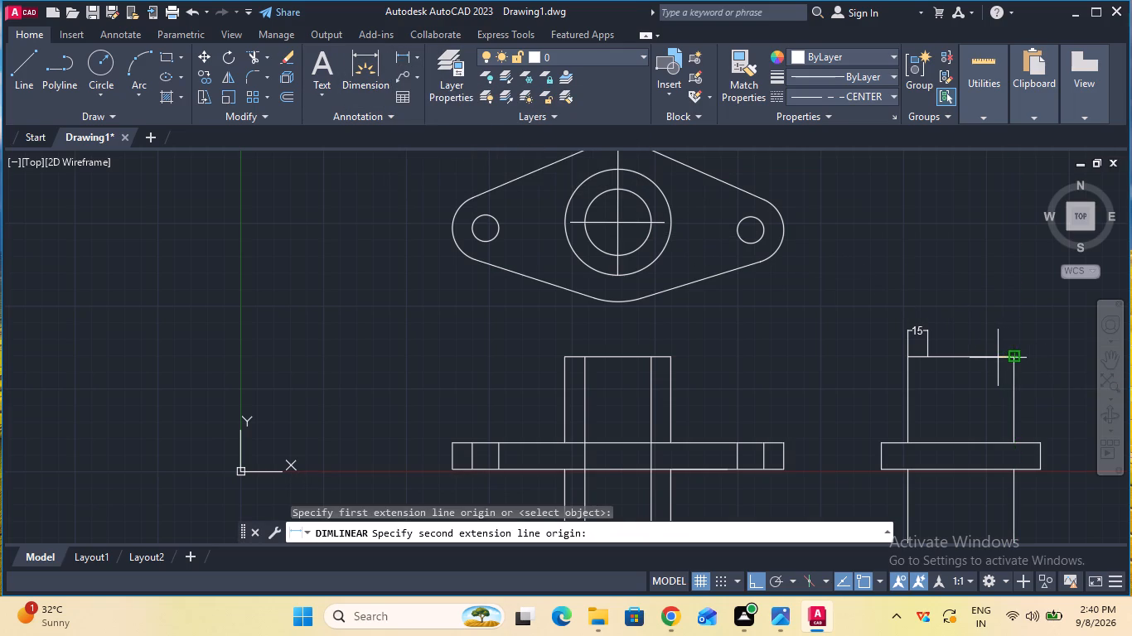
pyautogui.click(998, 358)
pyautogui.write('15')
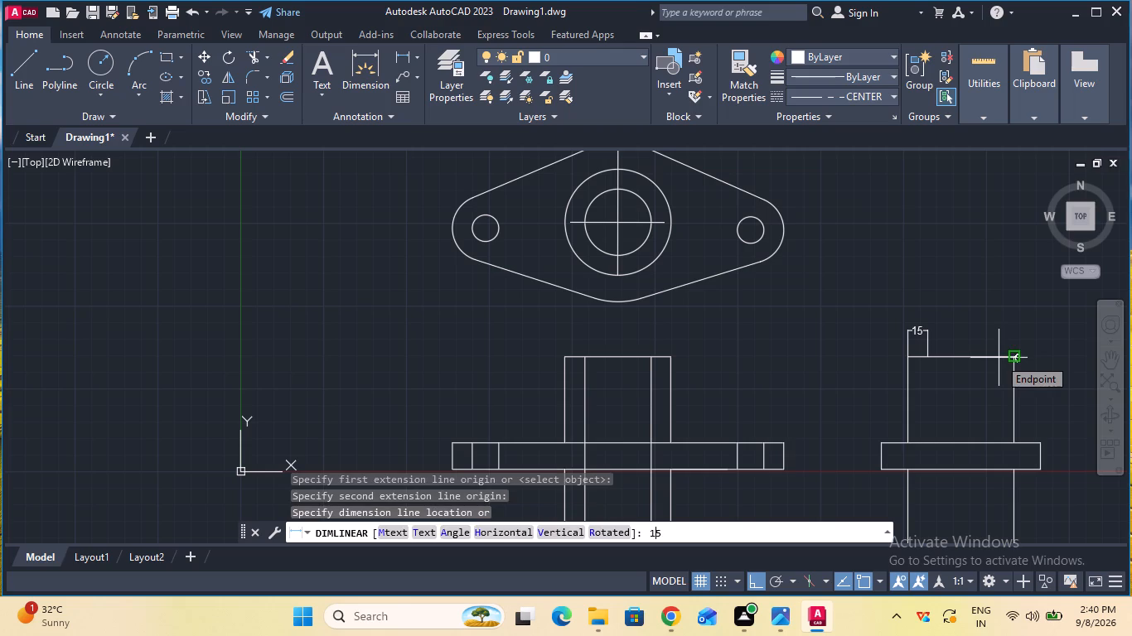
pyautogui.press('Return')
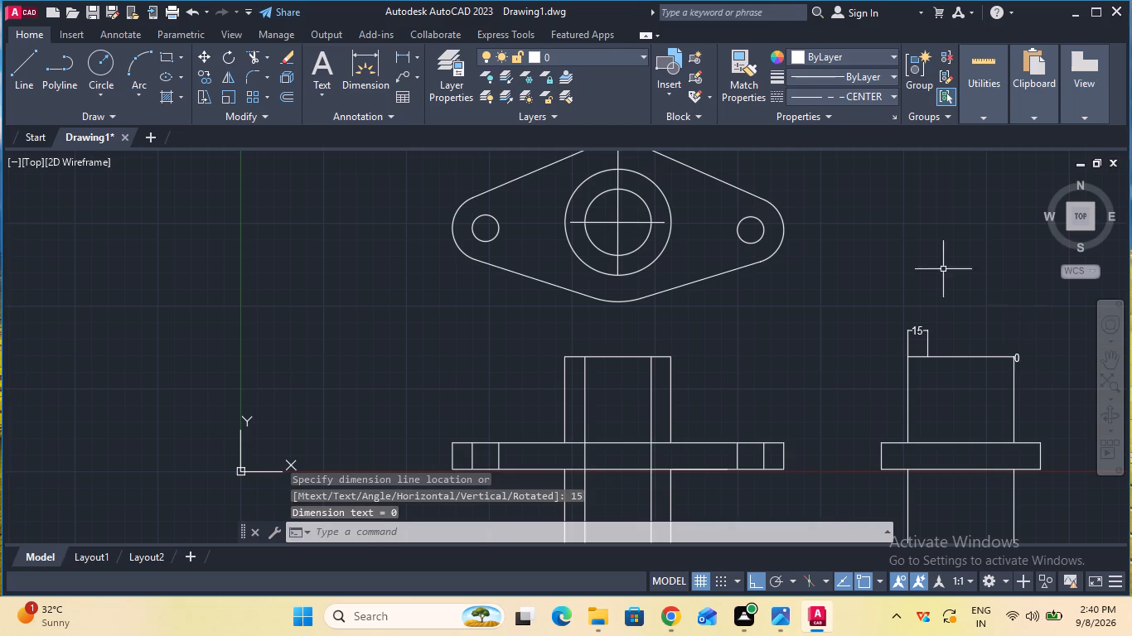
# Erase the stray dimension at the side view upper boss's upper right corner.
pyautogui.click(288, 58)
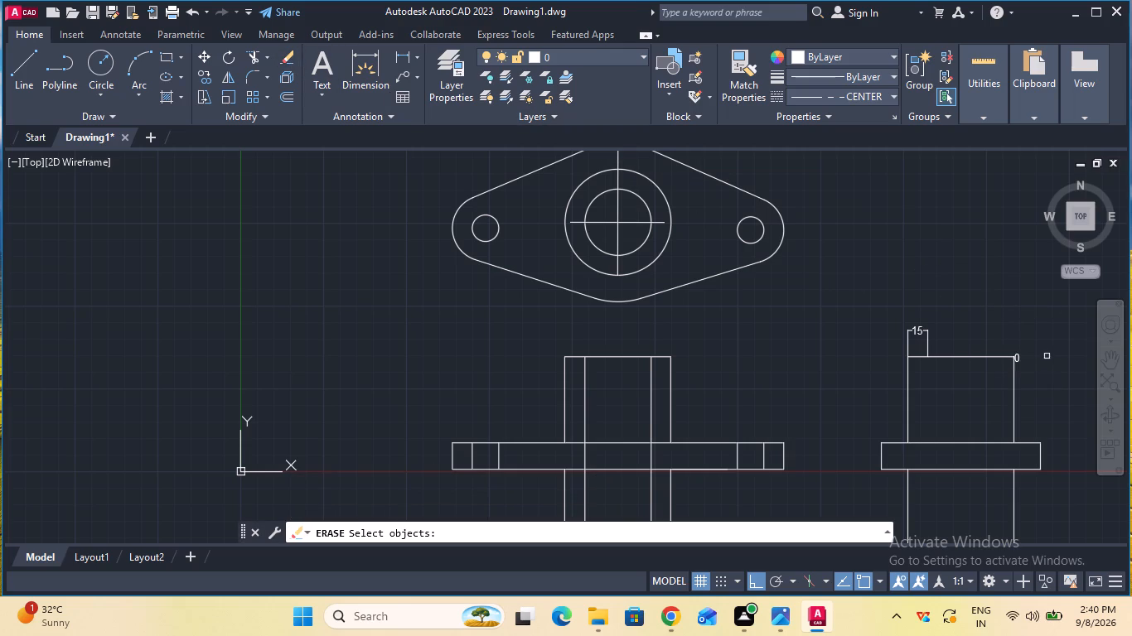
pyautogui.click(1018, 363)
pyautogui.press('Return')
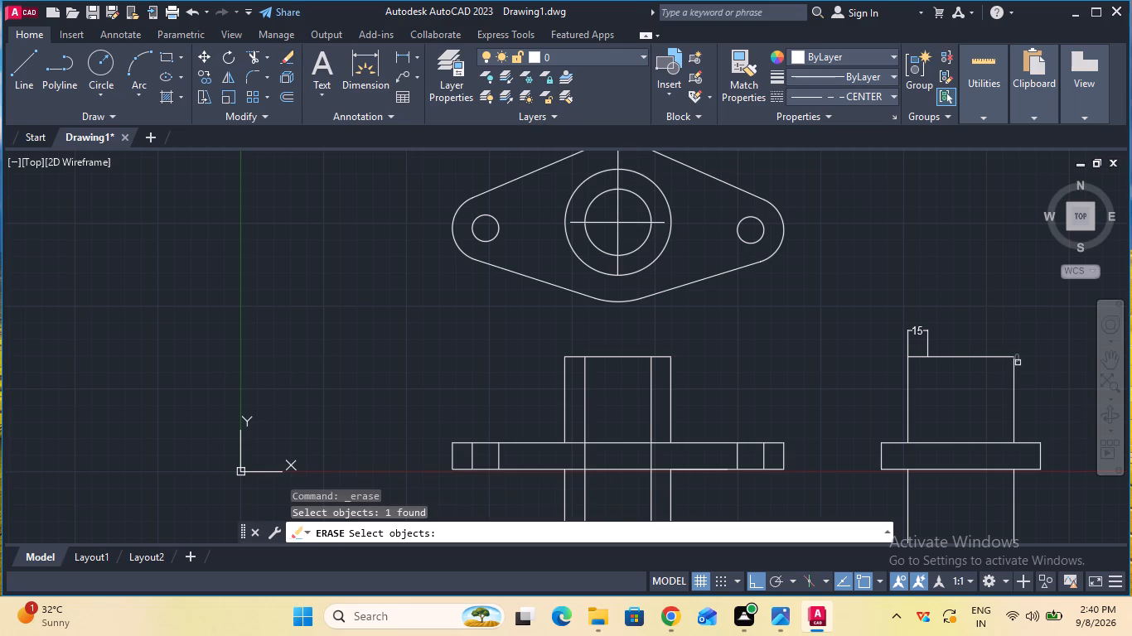
# Add a 15 mm horizontal linear dimension inward from the side view upper boss's upper right corner to mark the bore offset.
pyautogui.click(401, 55)
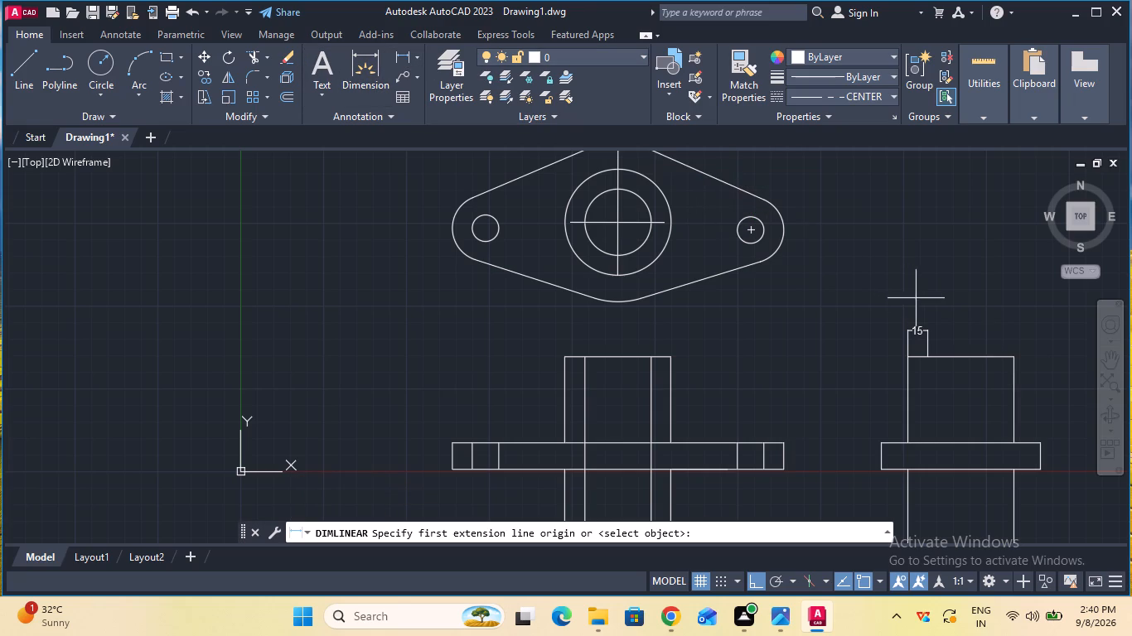
pyautogui.click(1014, 354)
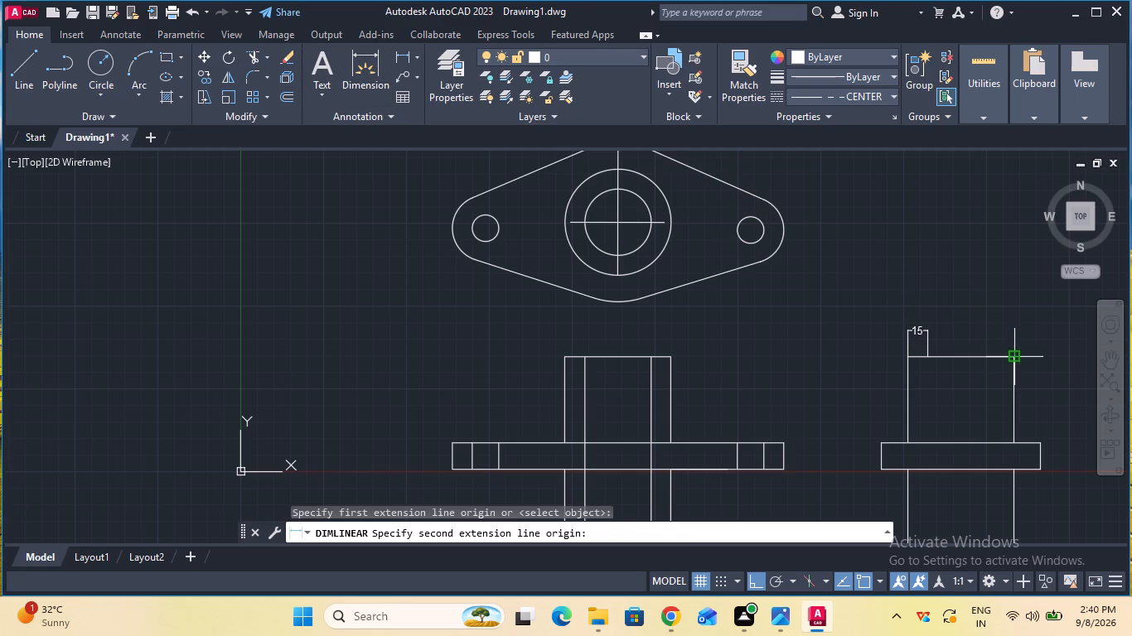
pyautogui.write('15')
pyautogui.press('Return')
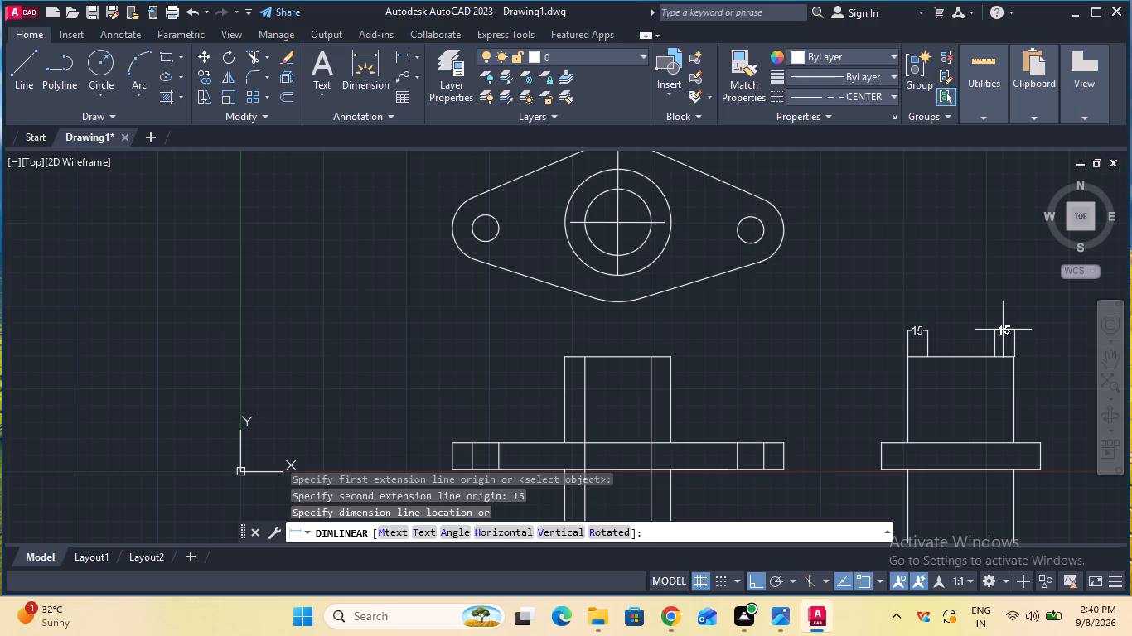
pyautogui.click(1004, 335)
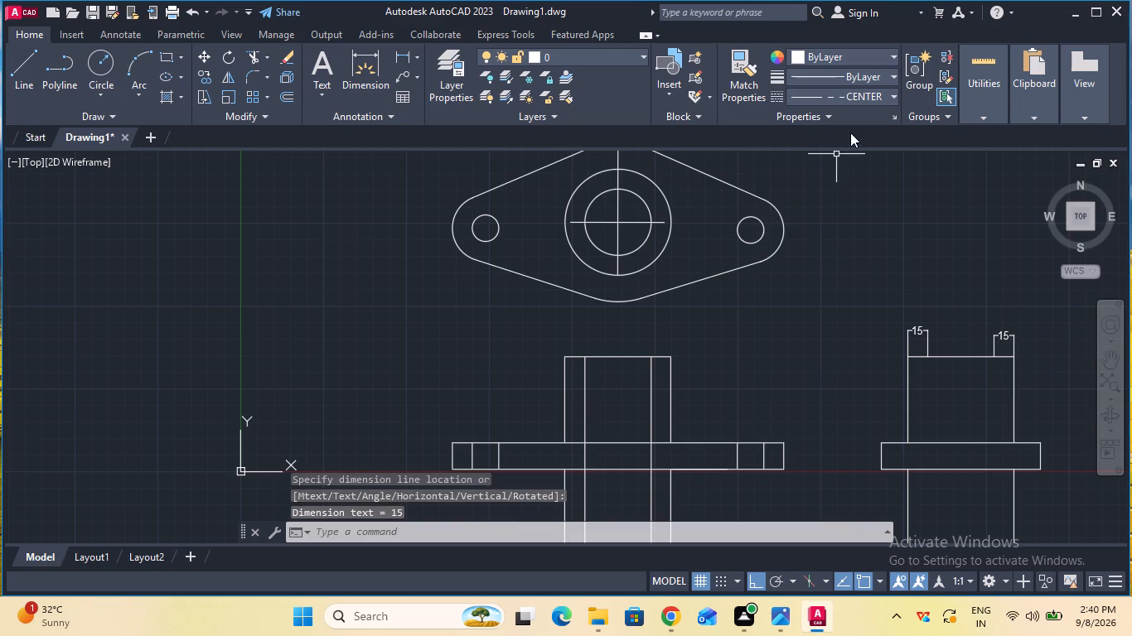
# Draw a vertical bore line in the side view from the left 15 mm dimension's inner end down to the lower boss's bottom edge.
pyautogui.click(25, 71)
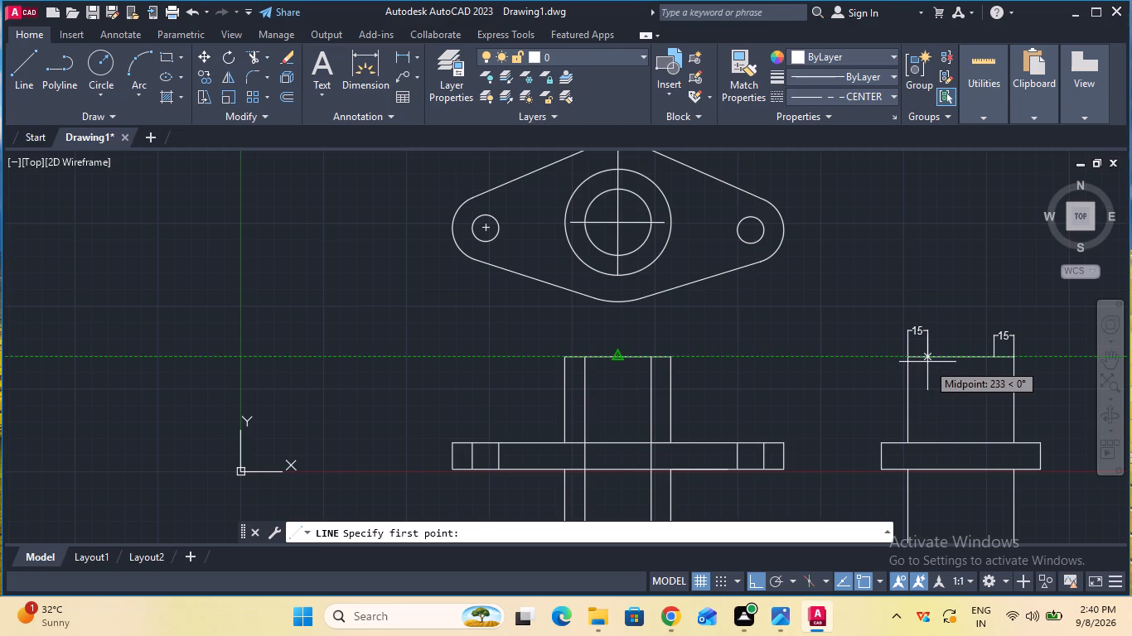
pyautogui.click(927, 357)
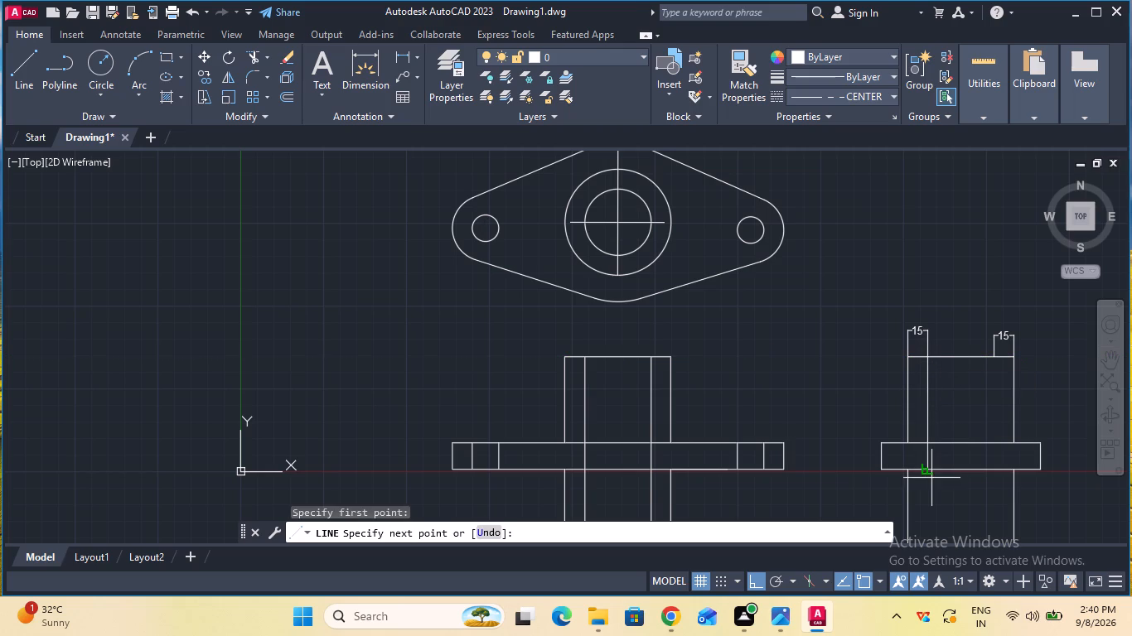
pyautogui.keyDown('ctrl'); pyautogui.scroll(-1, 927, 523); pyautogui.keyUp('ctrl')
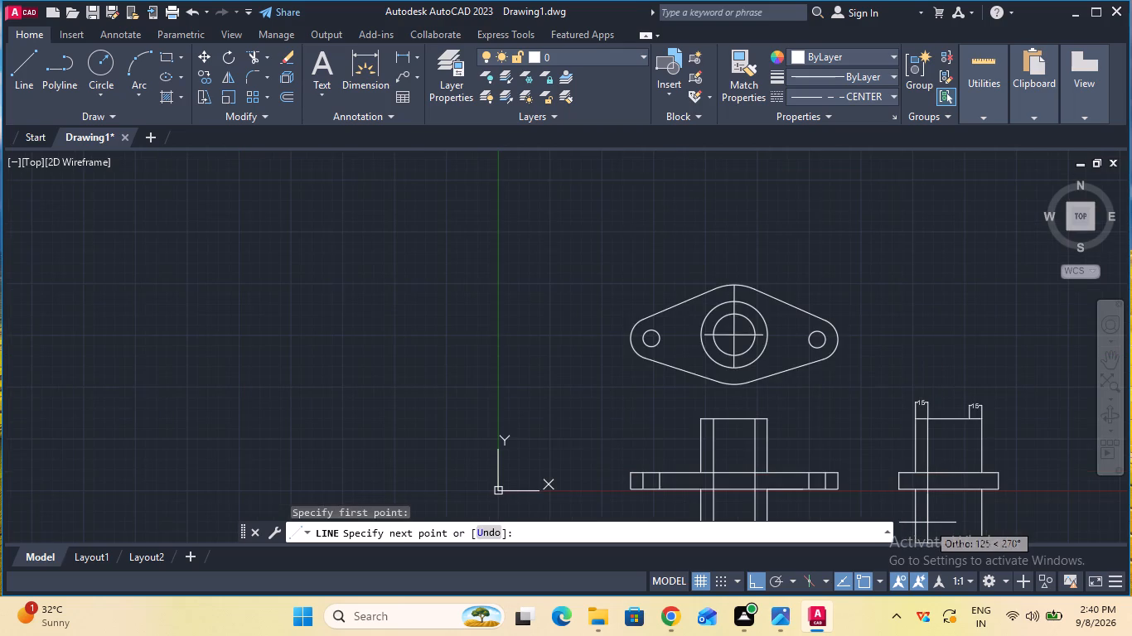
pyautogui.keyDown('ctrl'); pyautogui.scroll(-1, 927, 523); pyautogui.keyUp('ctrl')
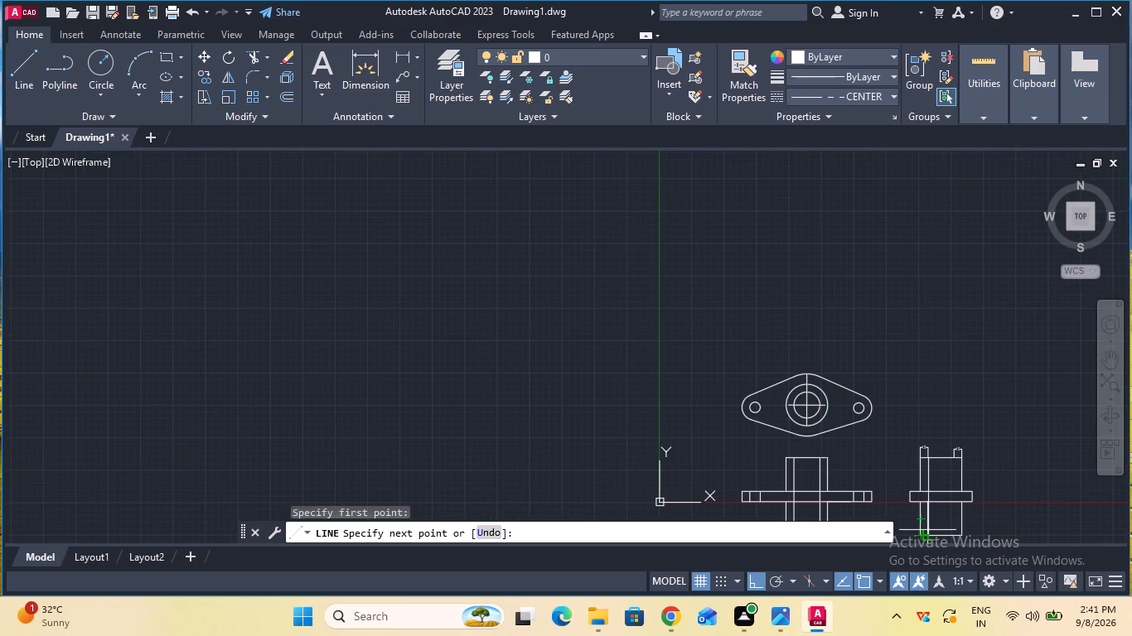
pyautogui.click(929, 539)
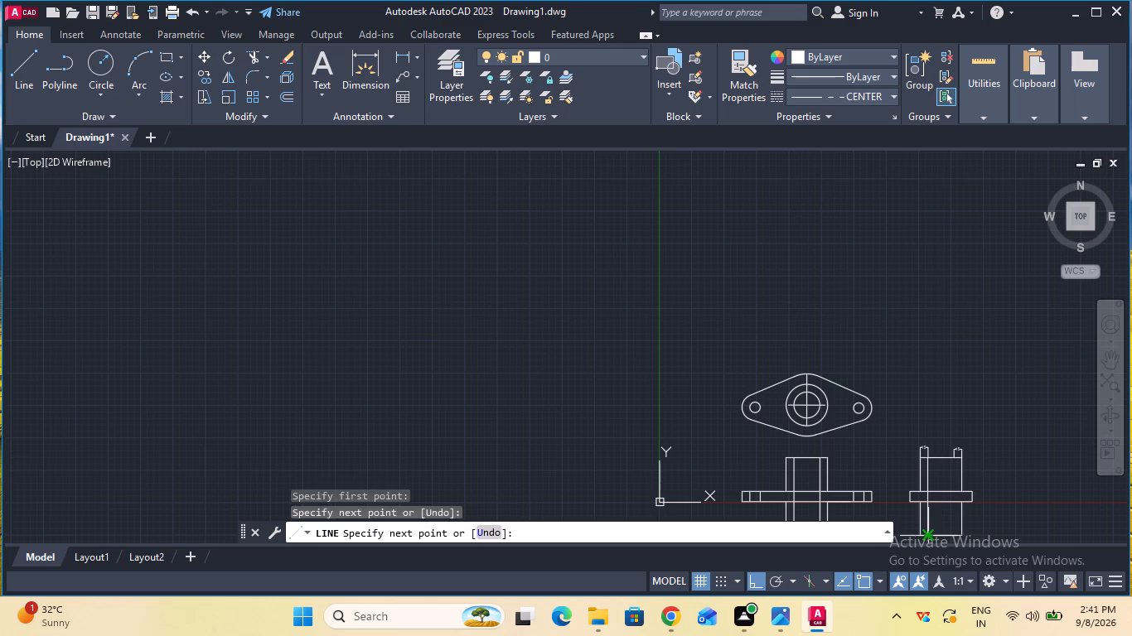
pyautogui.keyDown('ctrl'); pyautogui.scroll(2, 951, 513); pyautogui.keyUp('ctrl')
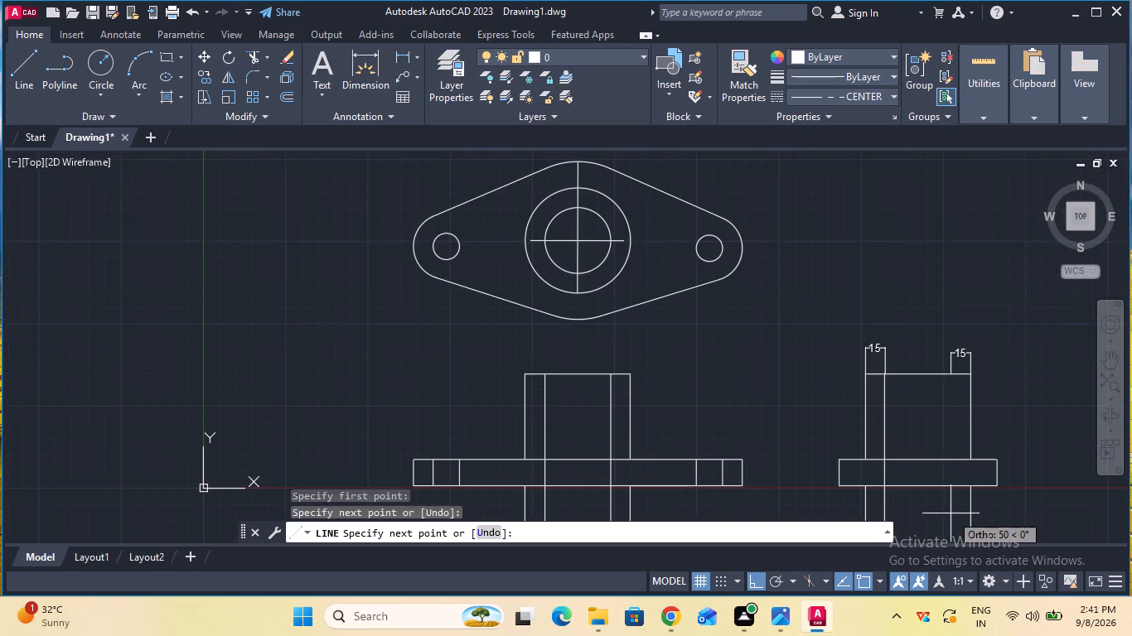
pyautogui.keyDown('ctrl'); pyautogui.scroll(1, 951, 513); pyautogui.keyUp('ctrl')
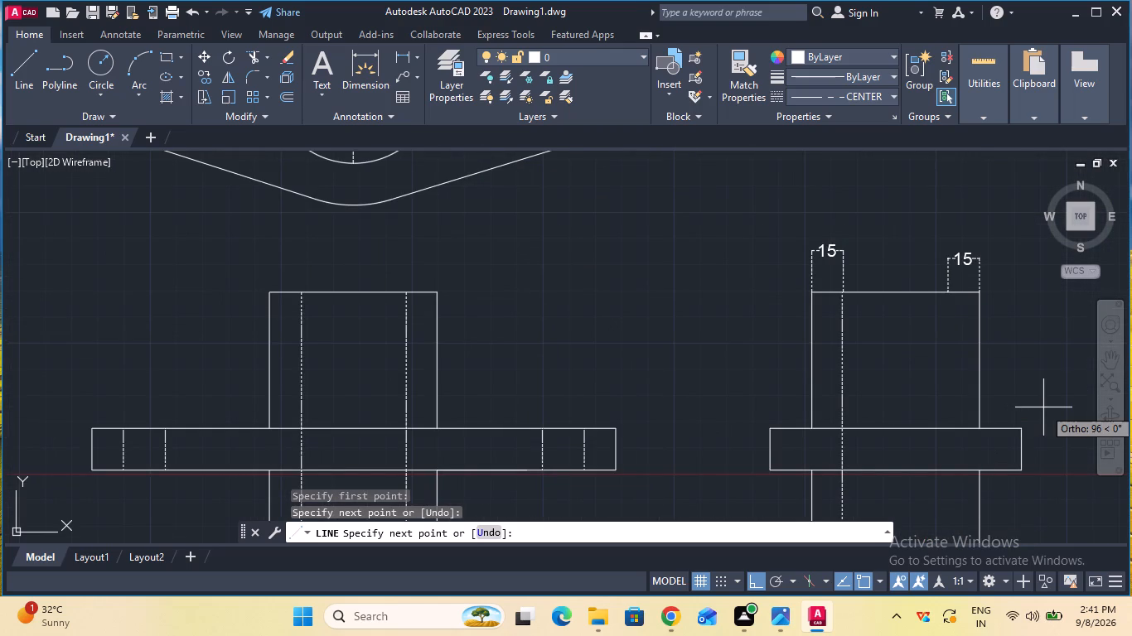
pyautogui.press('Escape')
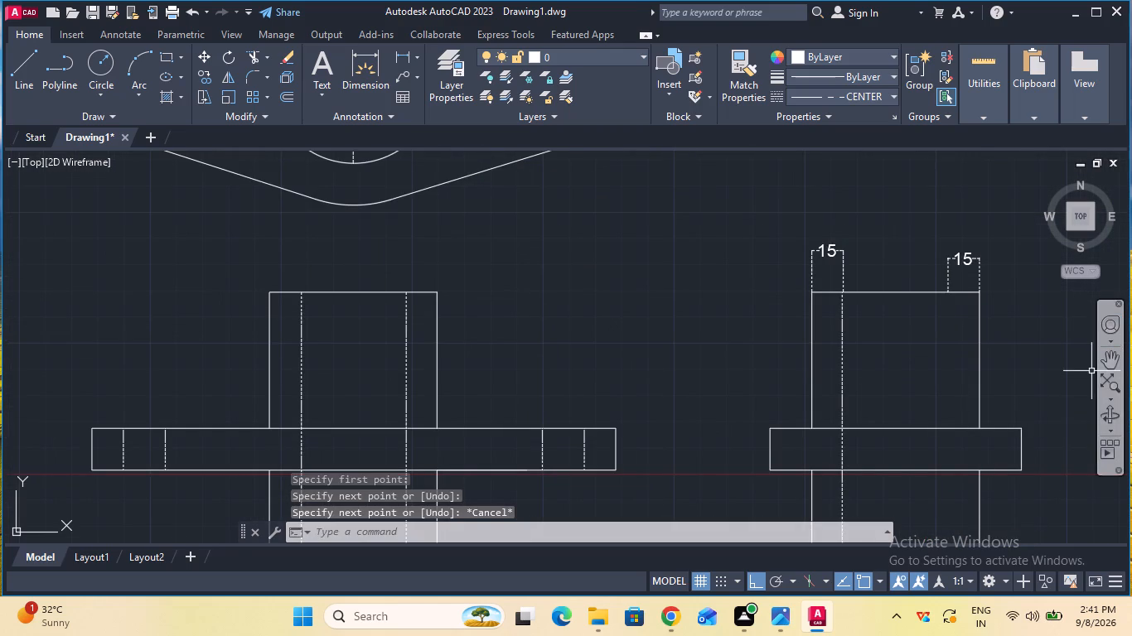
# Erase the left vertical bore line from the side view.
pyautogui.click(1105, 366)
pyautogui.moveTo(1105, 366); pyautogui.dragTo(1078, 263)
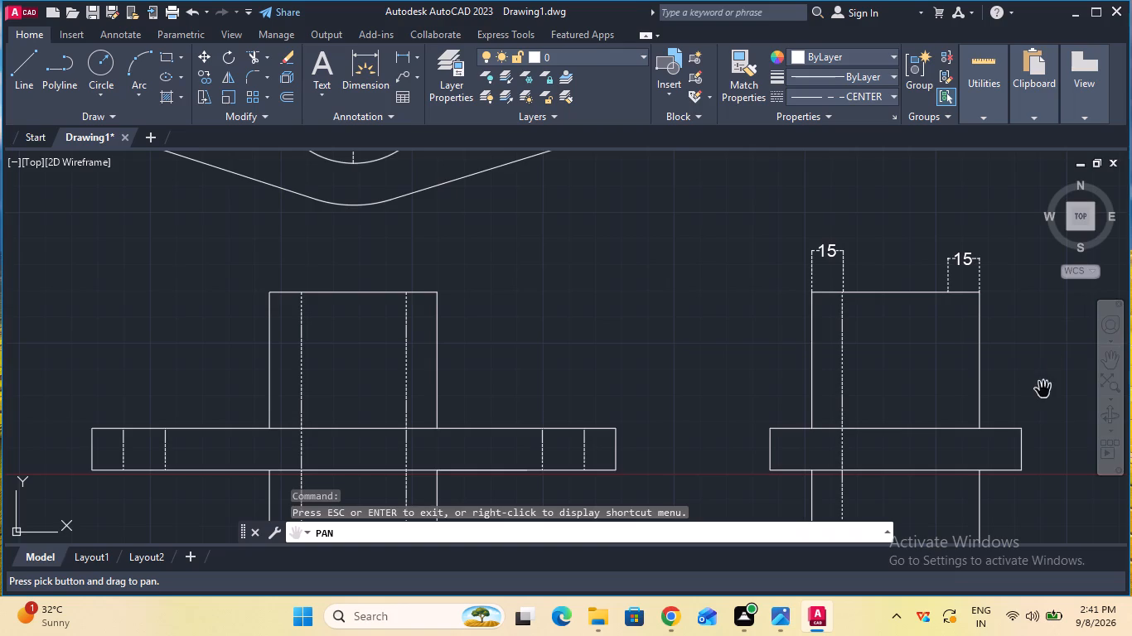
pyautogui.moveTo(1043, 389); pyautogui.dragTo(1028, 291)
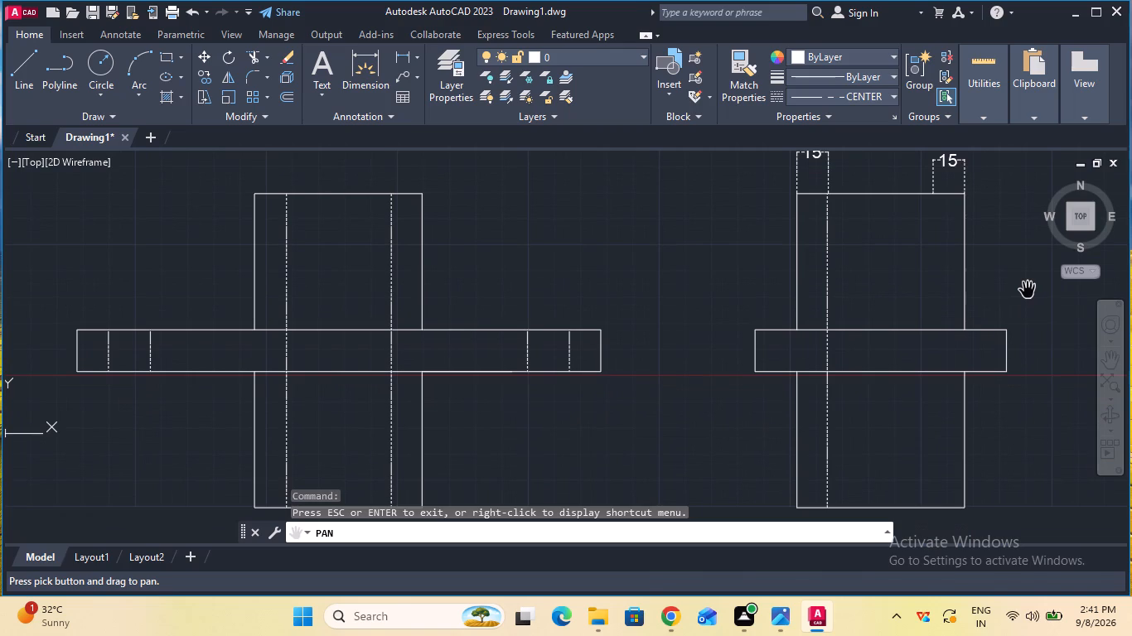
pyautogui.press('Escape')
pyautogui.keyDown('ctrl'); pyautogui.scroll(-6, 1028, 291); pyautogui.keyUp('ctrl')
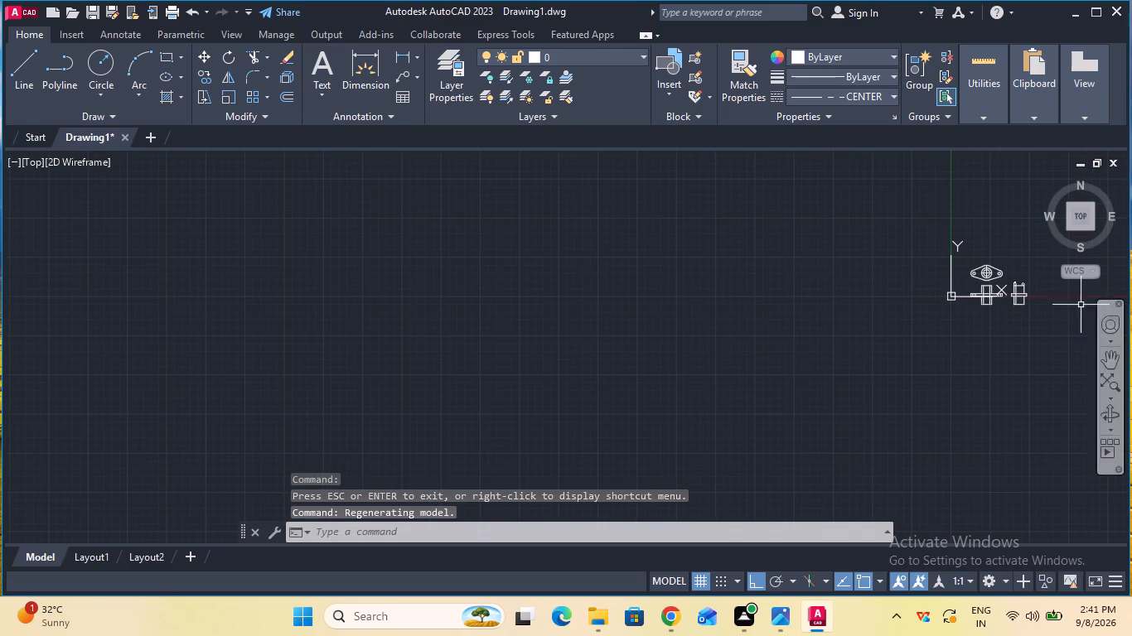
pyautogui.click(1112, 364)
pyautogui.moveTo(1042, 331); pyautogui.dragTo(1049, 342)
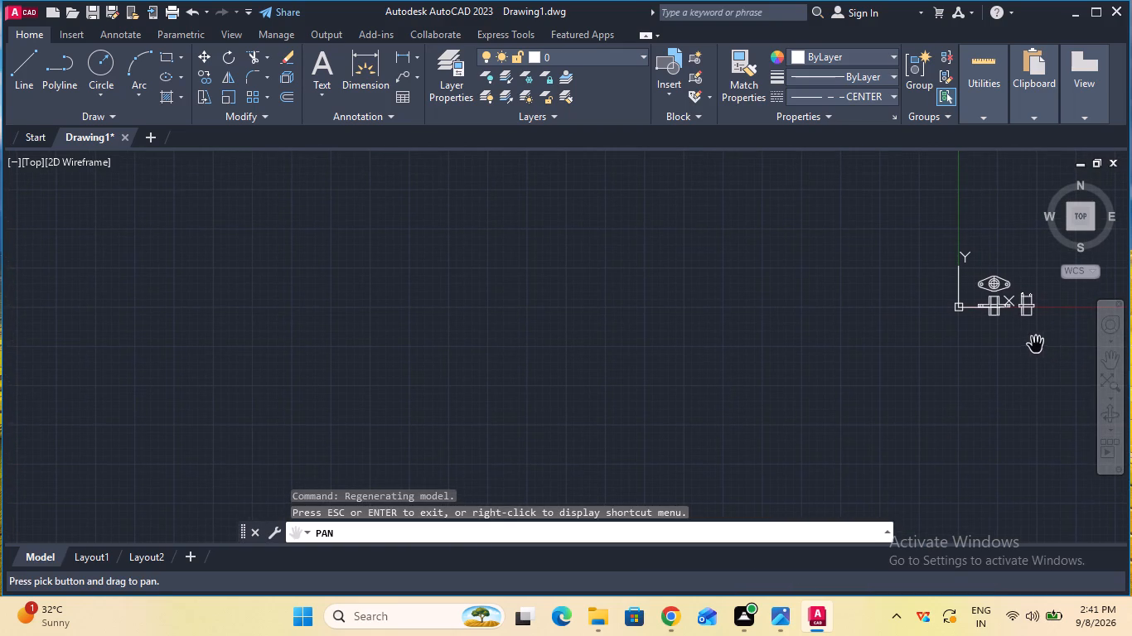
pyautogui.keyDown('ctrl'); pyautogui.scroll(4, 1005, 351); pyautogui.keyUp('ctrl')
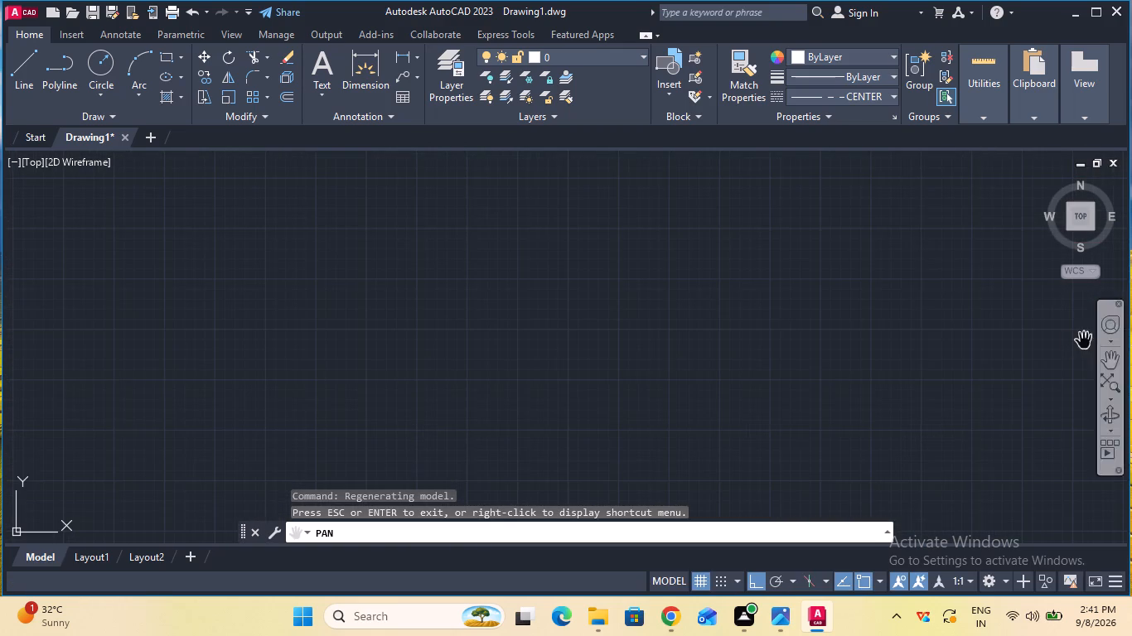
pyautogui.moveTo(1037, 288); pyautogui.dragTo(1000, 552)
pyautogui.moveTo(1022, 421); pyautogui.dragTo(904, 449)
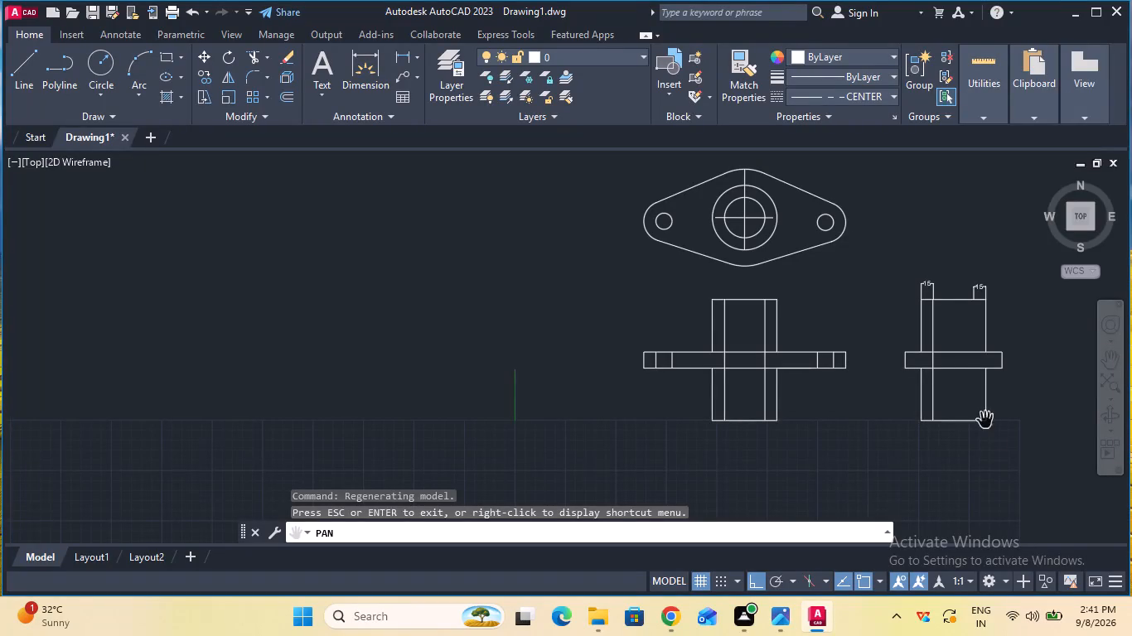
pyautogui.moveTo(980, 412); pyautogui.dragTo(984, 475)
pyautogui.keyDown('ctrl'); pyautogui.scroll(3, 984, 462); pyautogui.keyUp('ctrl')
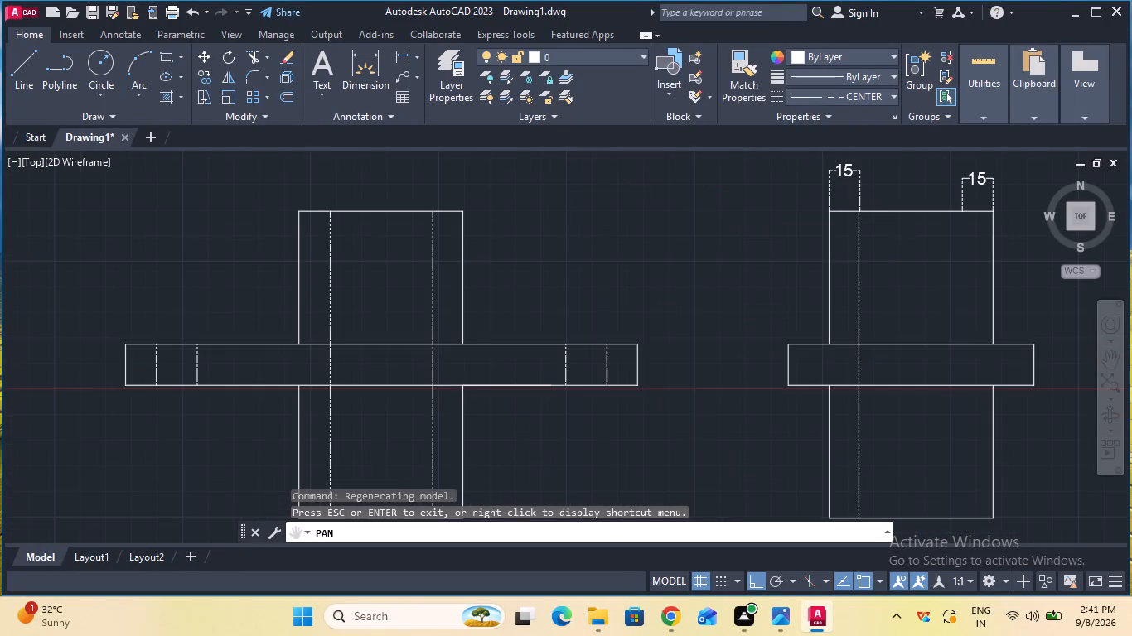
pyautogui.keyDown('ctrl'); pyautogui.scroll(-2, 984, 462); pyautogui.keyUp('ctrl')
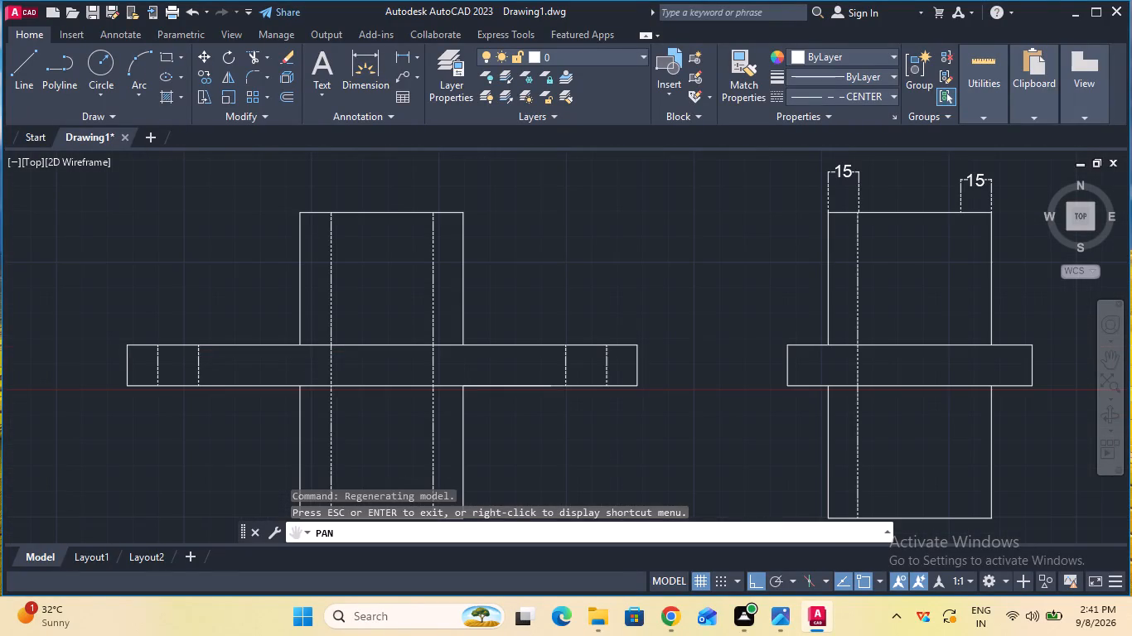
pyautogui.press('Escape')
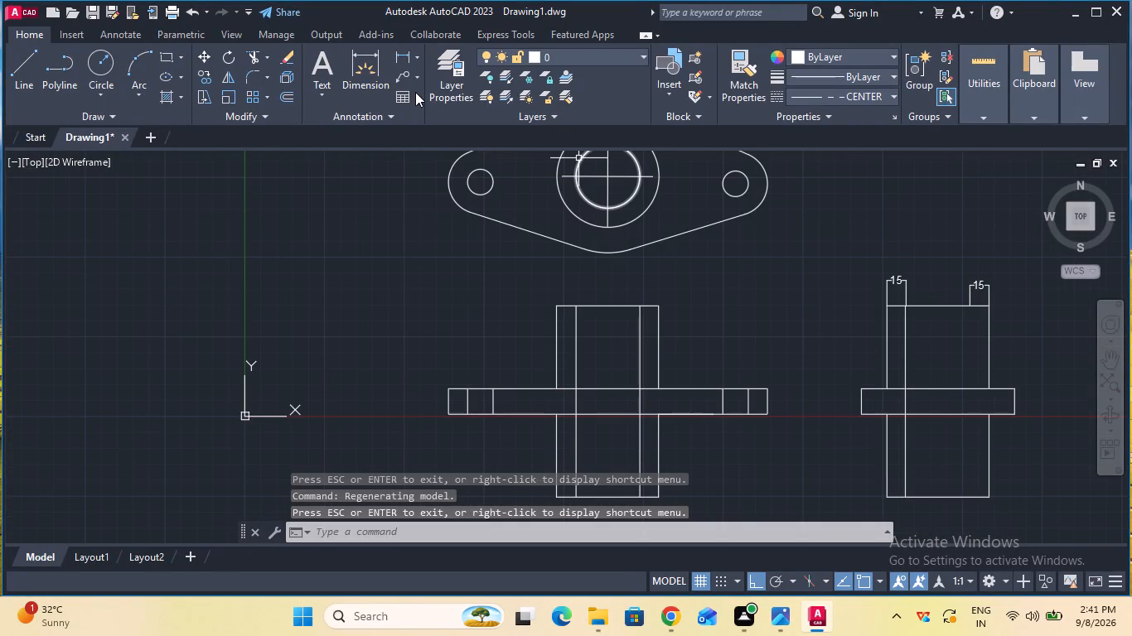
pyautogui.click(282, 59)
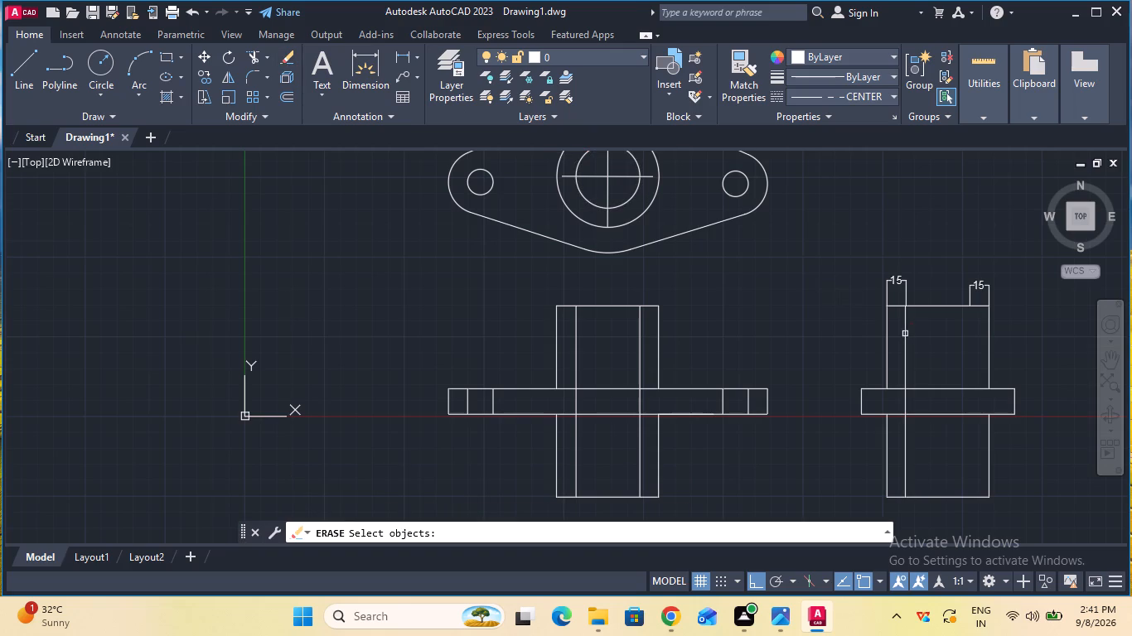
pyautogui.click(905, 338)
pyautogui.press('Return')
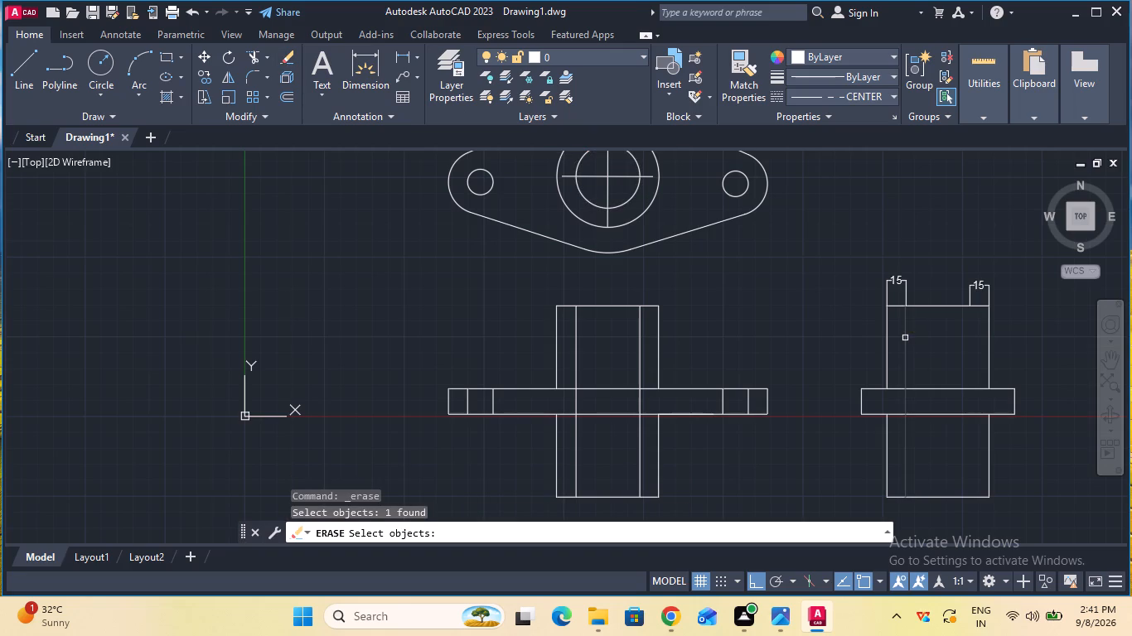
# Draw the side view's left bore line vertically from the left 15 mm dimension's inner extension line to the lower boss's bottom edge.
pyautogui.click(36, 73)
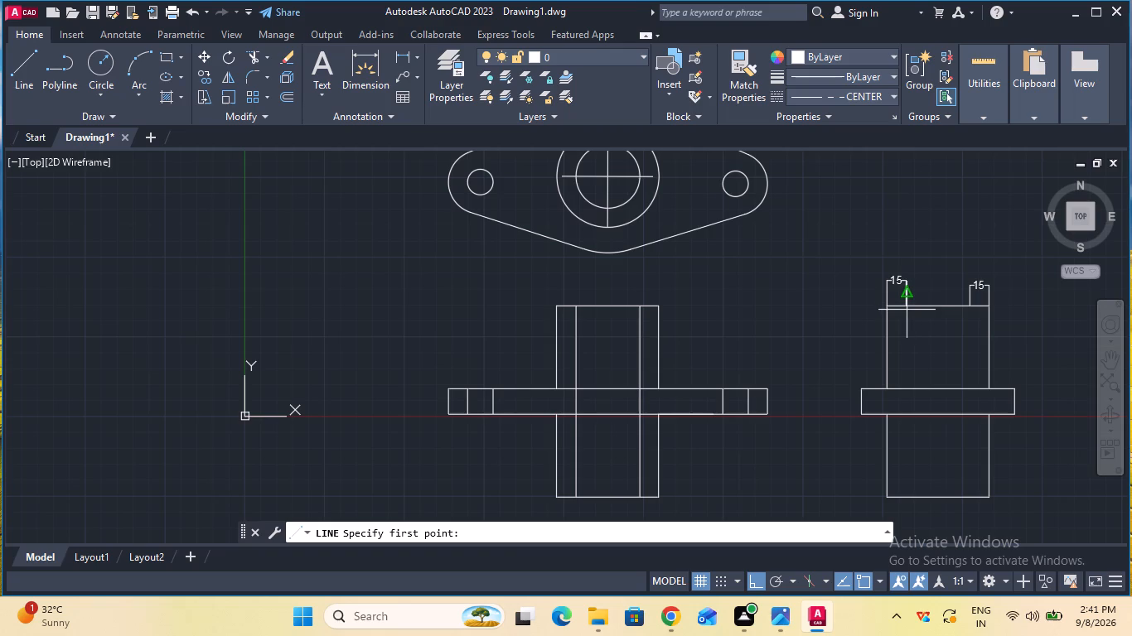
pyautogui.click(907, 310)
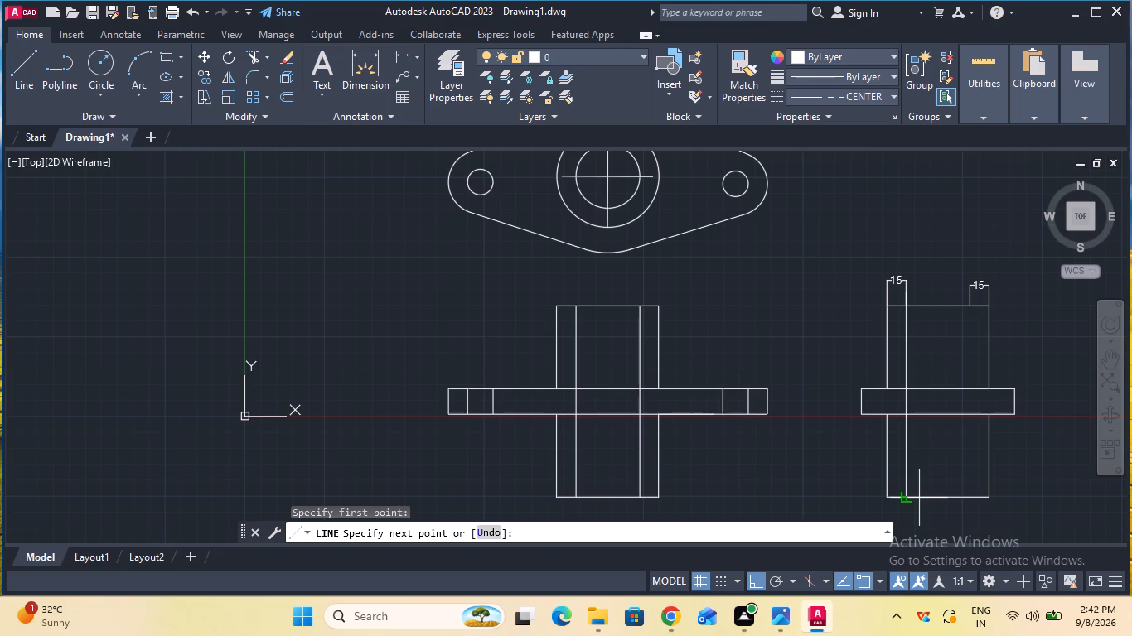
pyautogui.click(919, 498)
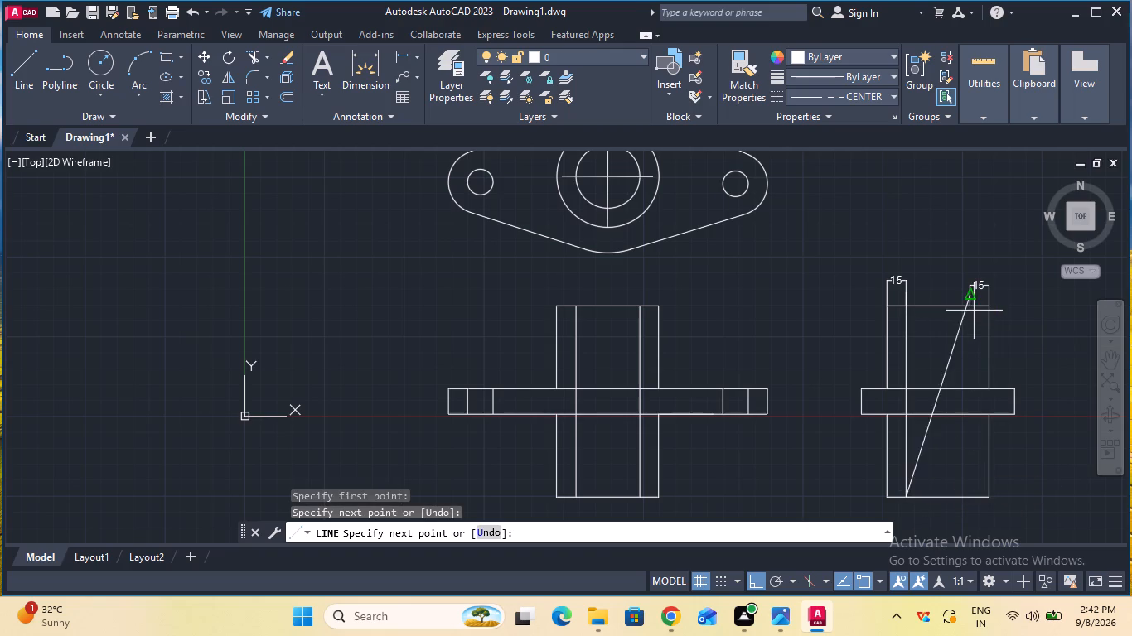
pyautogui.press('Escape')
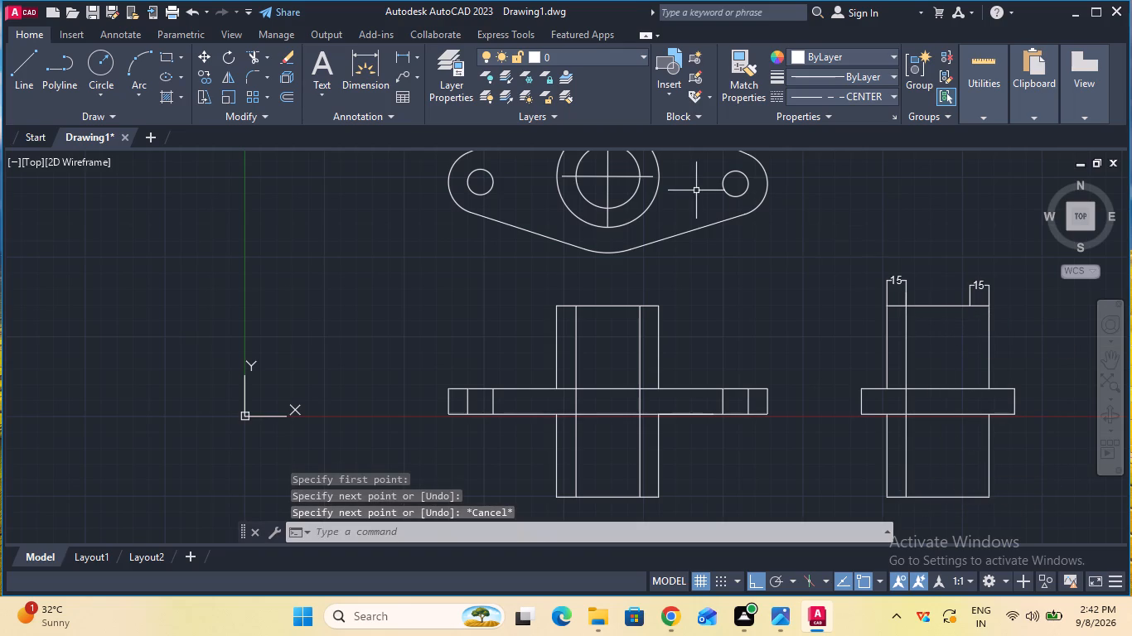
# Draw the side view's right bore line vertically from the right 15 mm dimension's inner extension line to the lower boss's bottom edge.
pyautogui.click(32, 69)
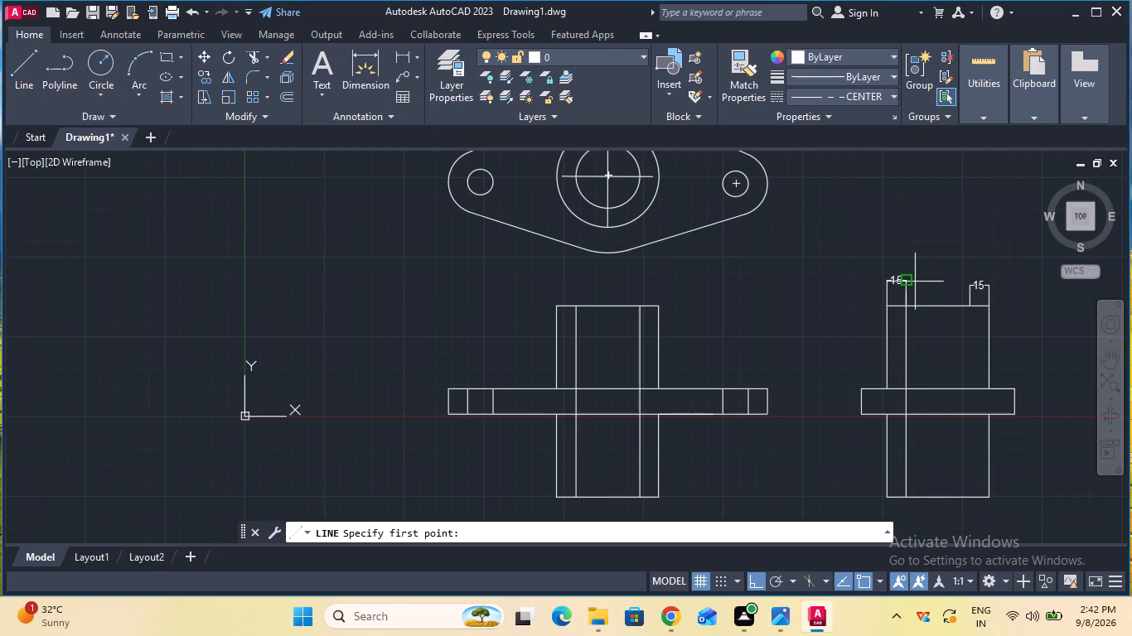
pyautogui.click(972, 299)
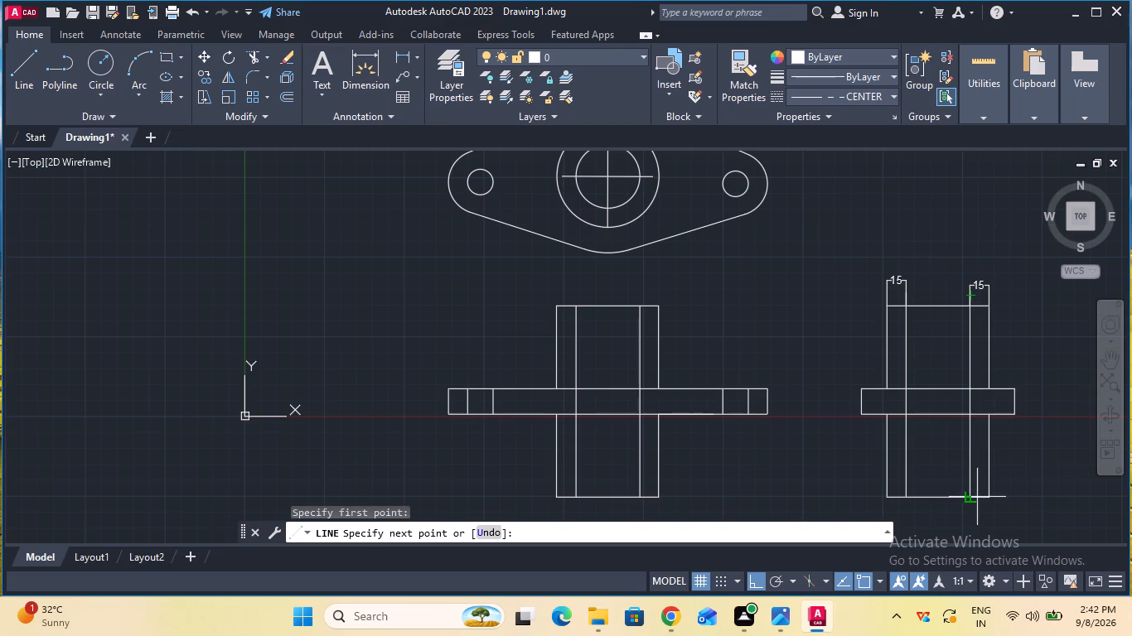
pyautogui.click(977, 497)
pyautogui.press('Escape')
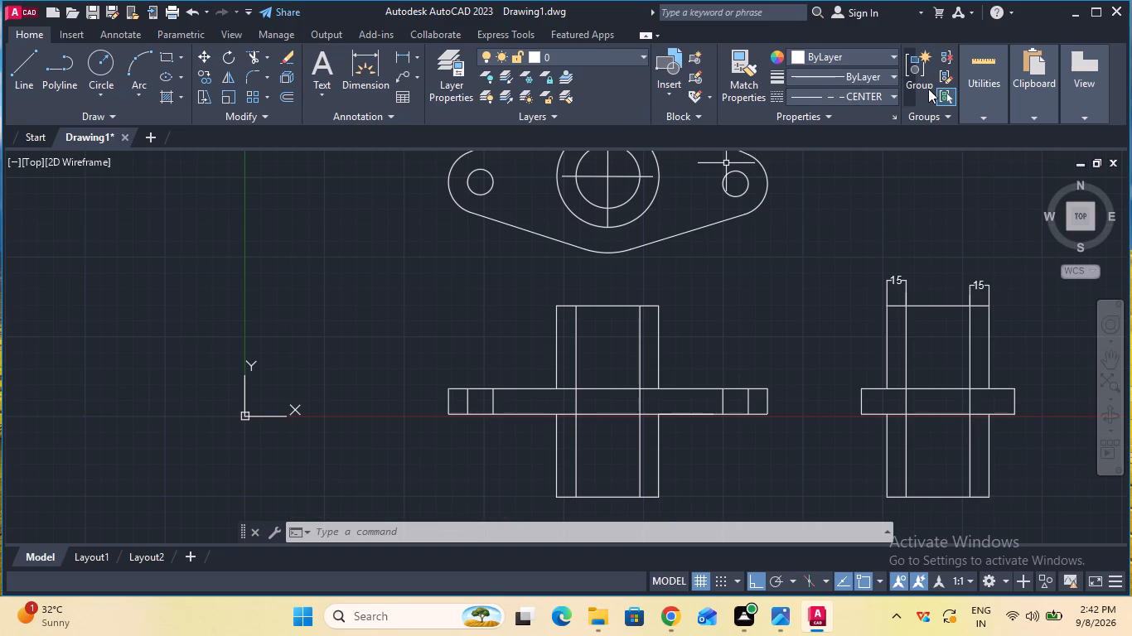
# Erase both 15 mm bore offset dimensions above the side view's upper boss.
pyautogui.click(294, 61)
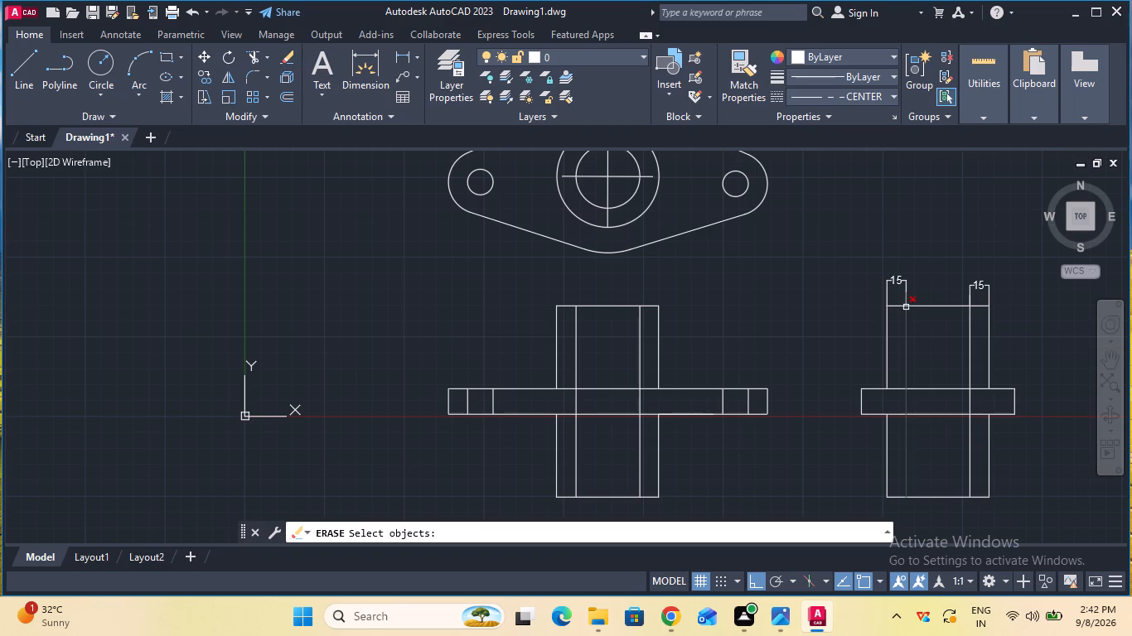
pyautogui.click(899, 282)
pyautogui.press('Return')
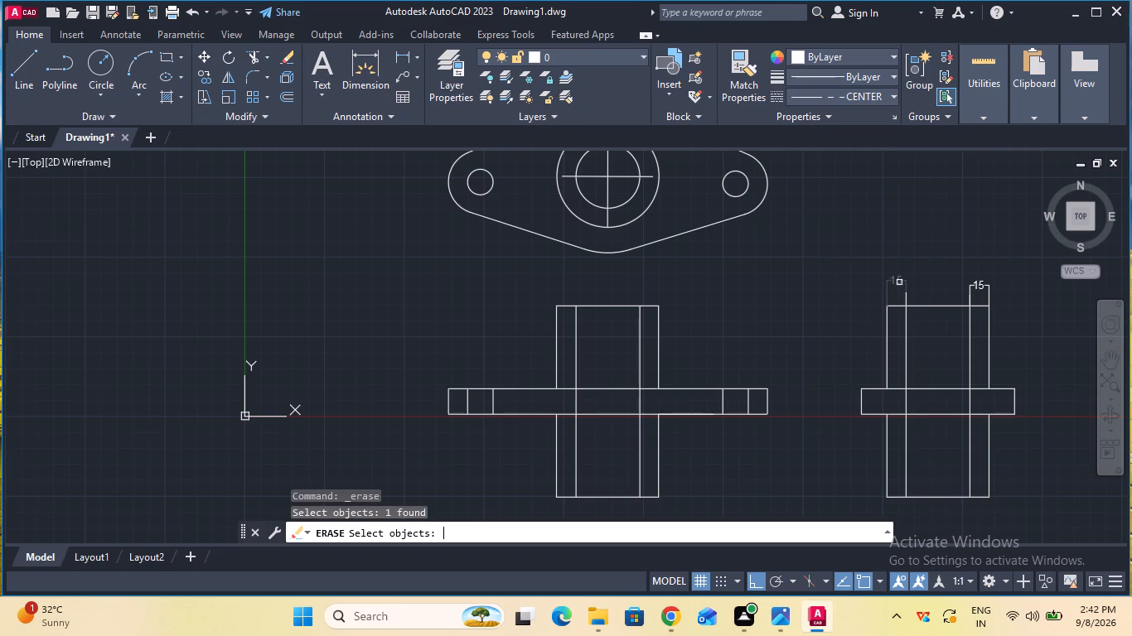
pyautogui.click(283, 51)
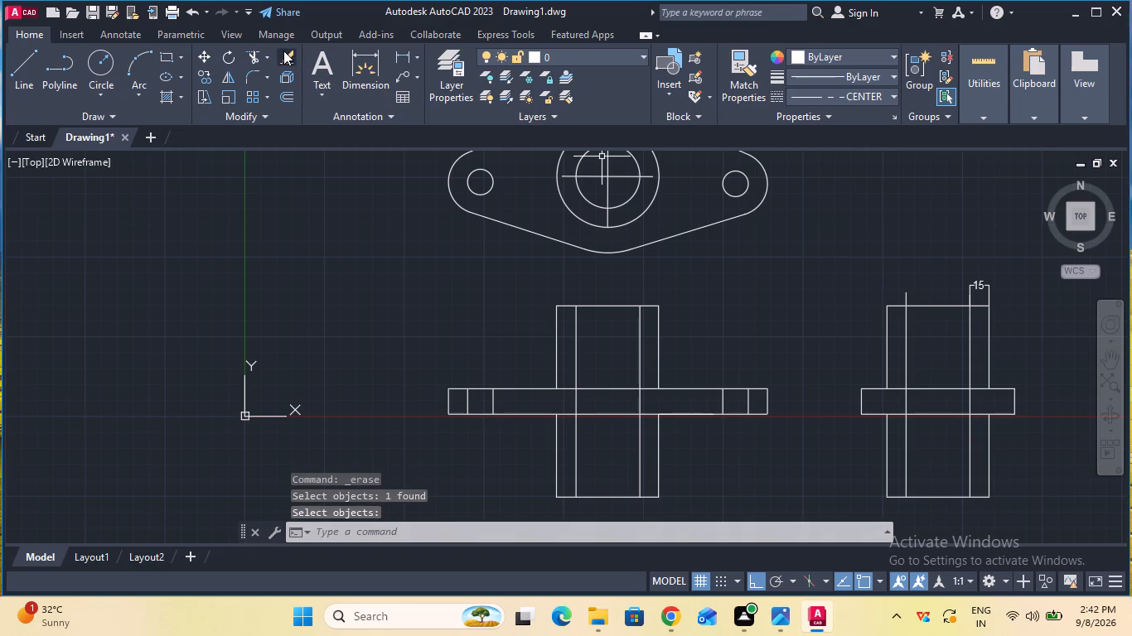
pyautogui.click(989, 285)
pyautogui.press('Return')
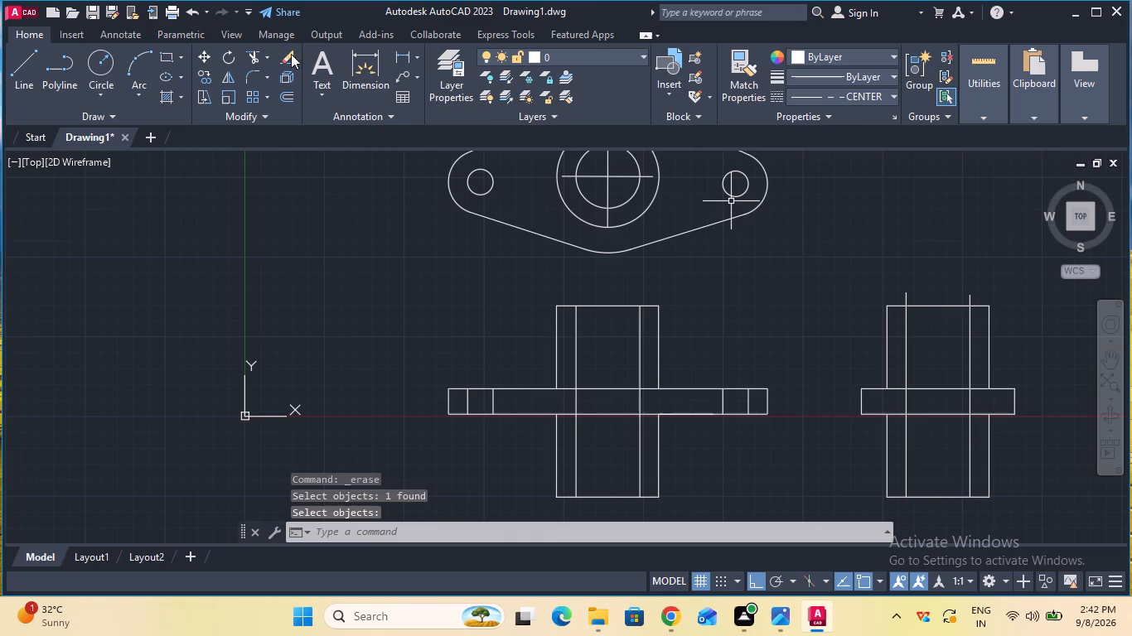
# Trim the two bore line ends that project above the top edge of the side view's upper boss.
pyautogui.click(249, 53)
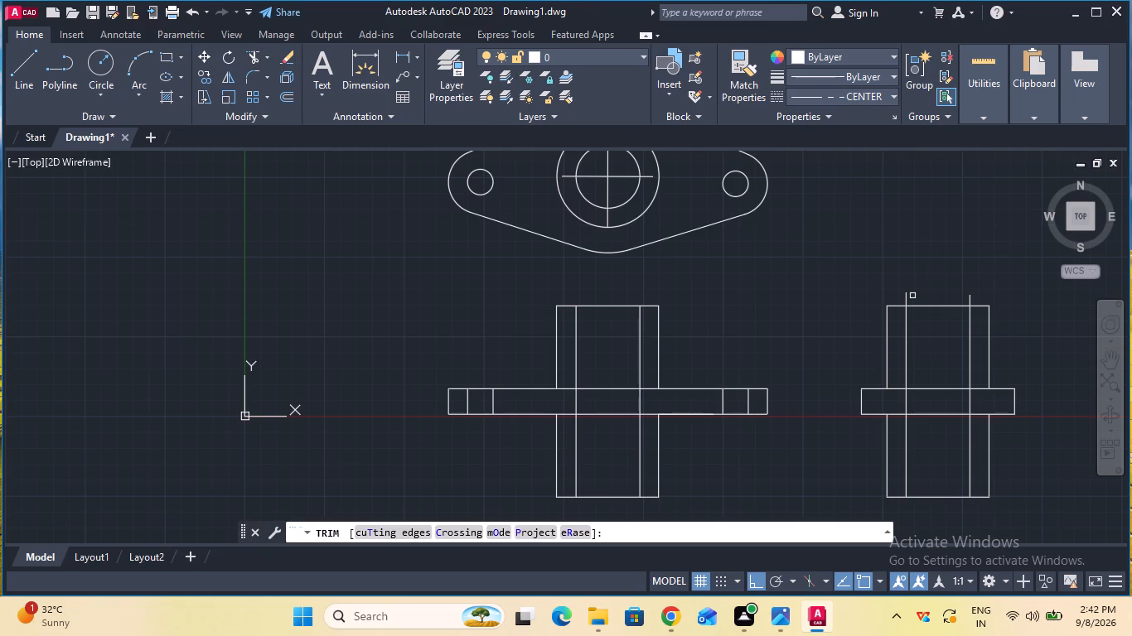
pyautogui.click(906, 296)
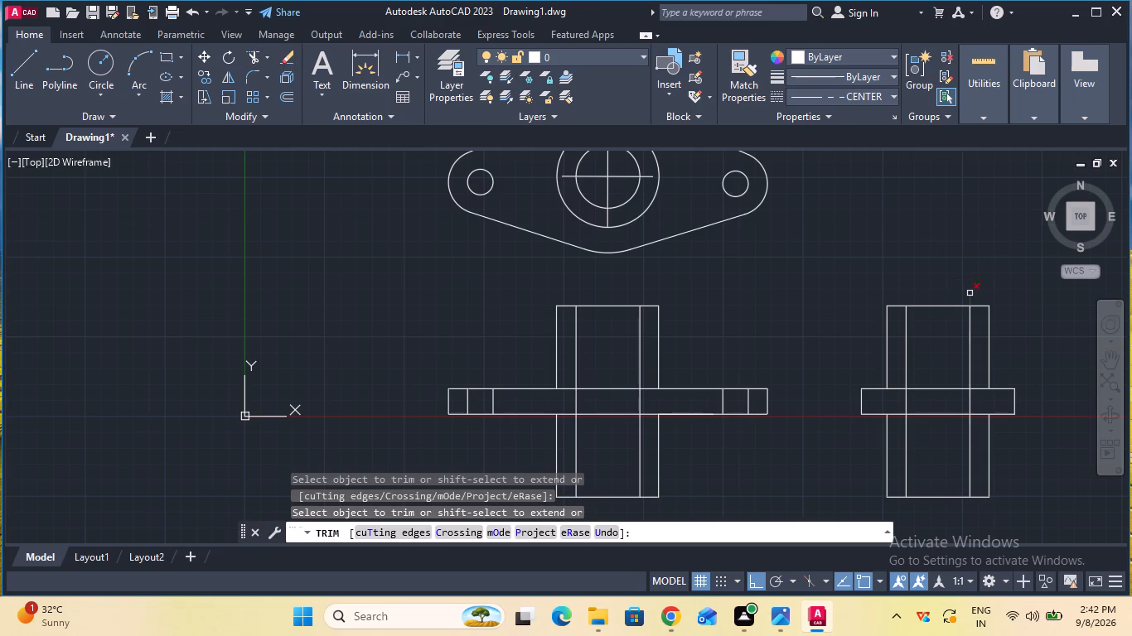
pyautogui.click(973, 297)
pyautogui.click(965, 298)
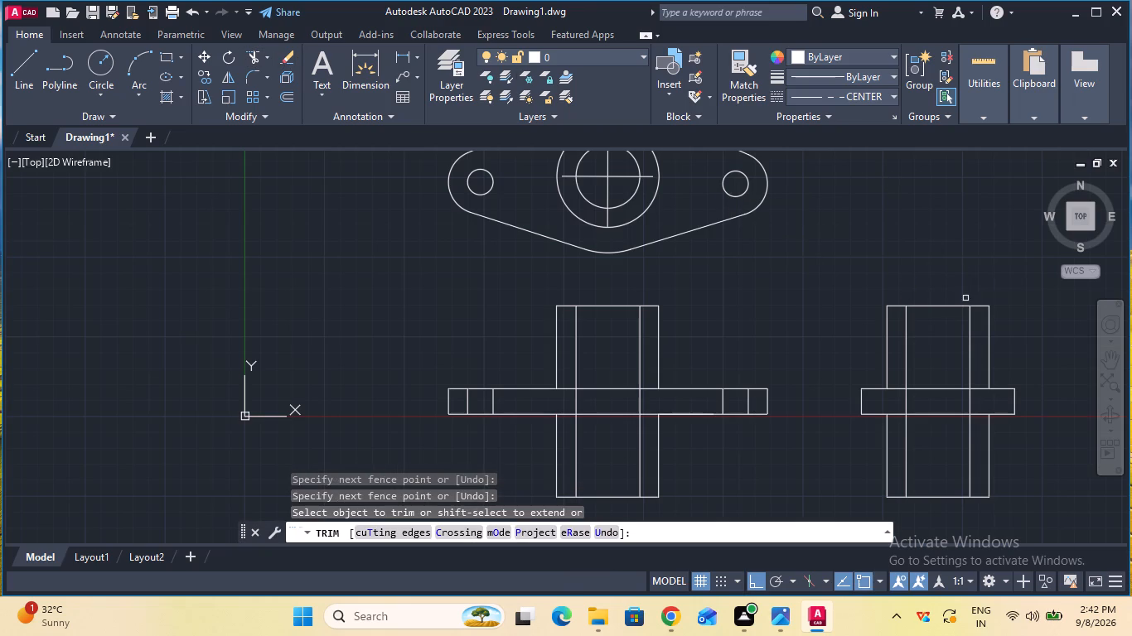
pyautogui.press('Escape')
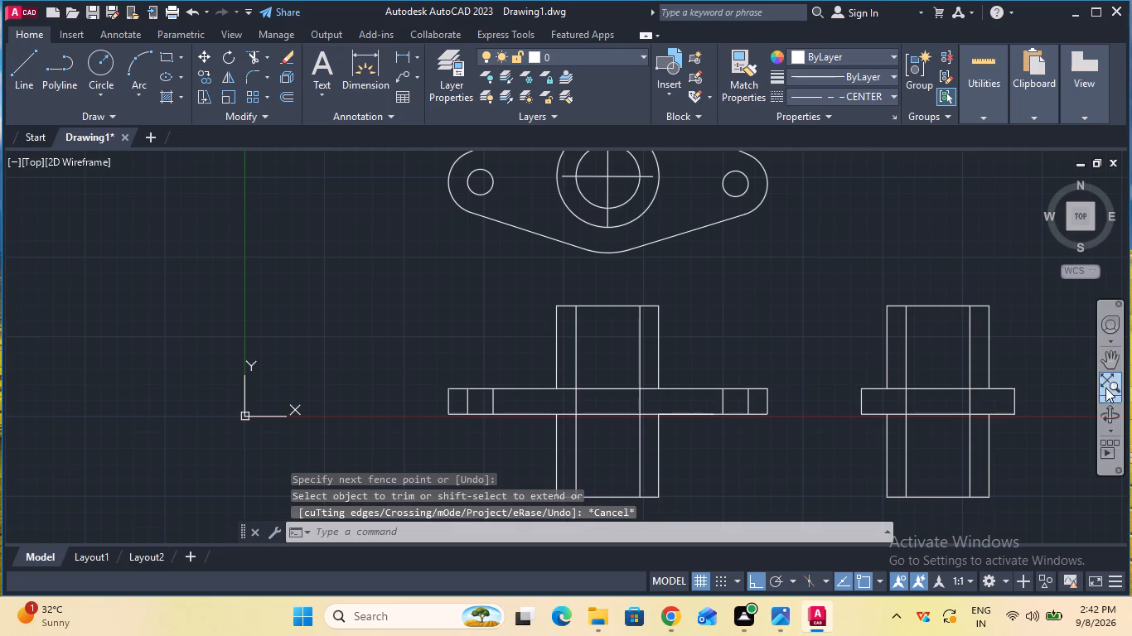
# Trim the top view's vertical centre line where it extends above the outer boss circle to the flange's top edge.
pyautogui.click(1108, 356)
pyautogui.moveTo(1006, 302); pyautogui.dragTo(1058, 436)
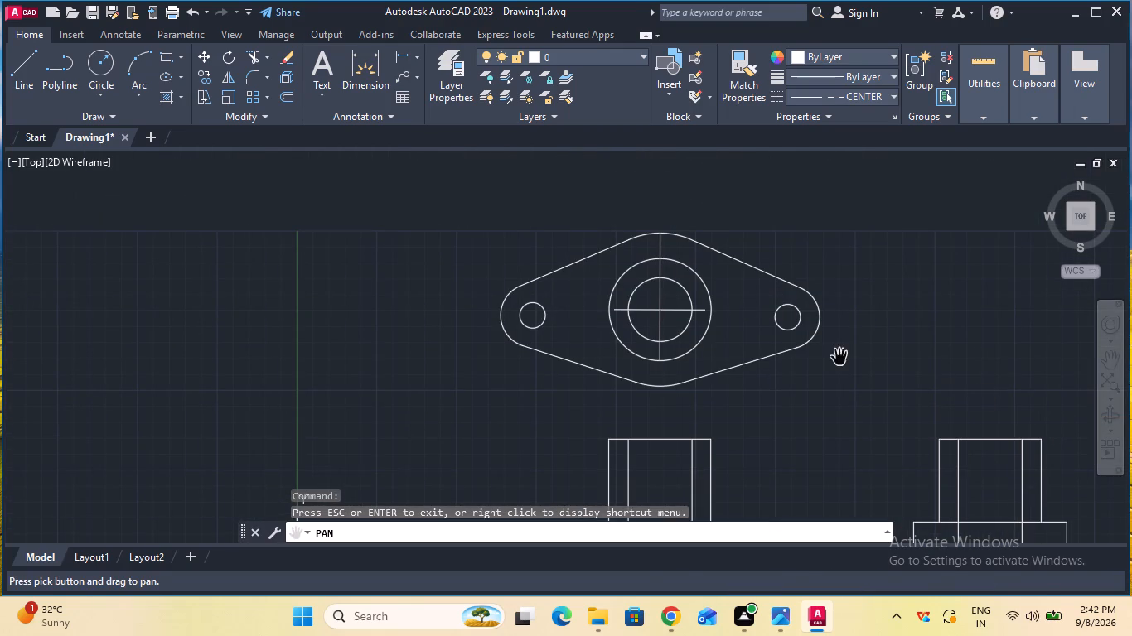
pyautogui.press('Escape')
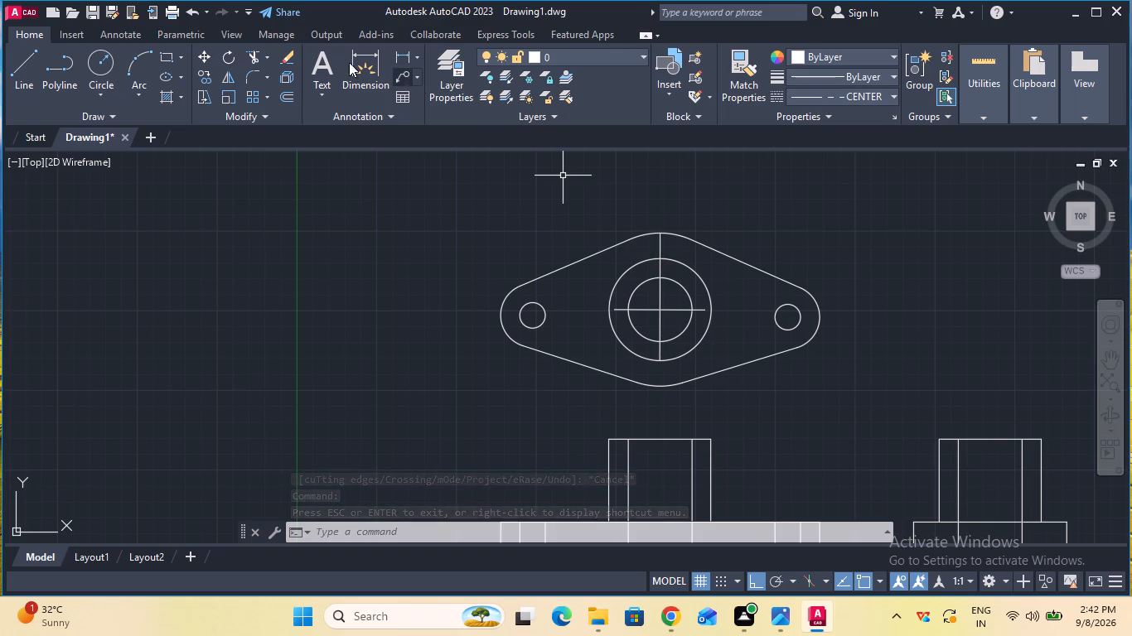
pyautogui.click(293, 54)
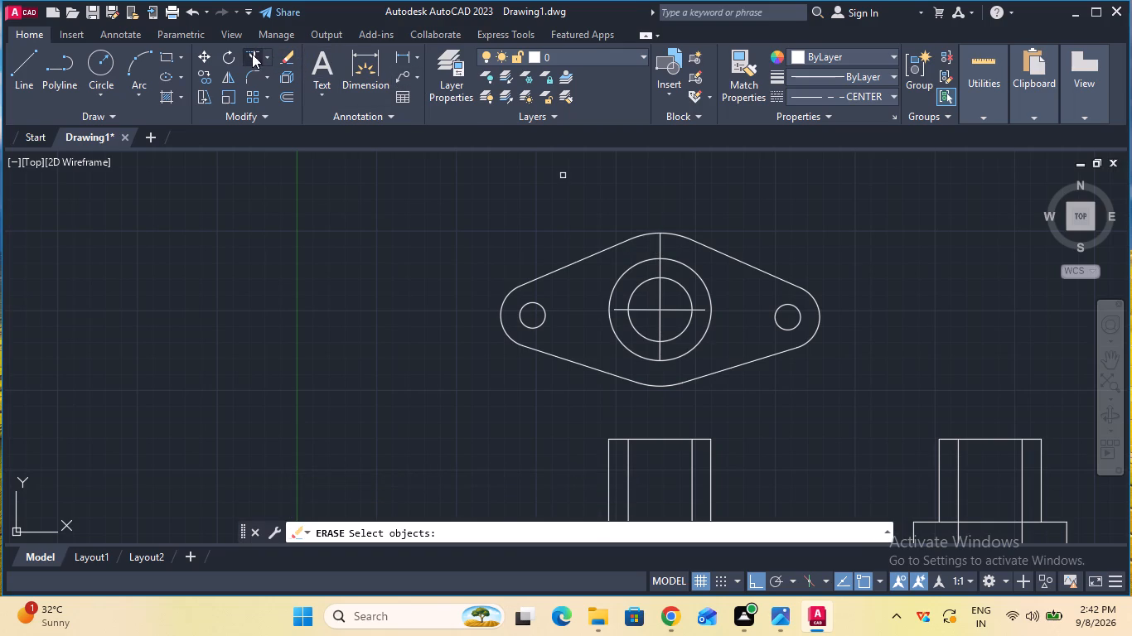
pyautogui.click(252, 54)
pyautogui.click(662, 242)
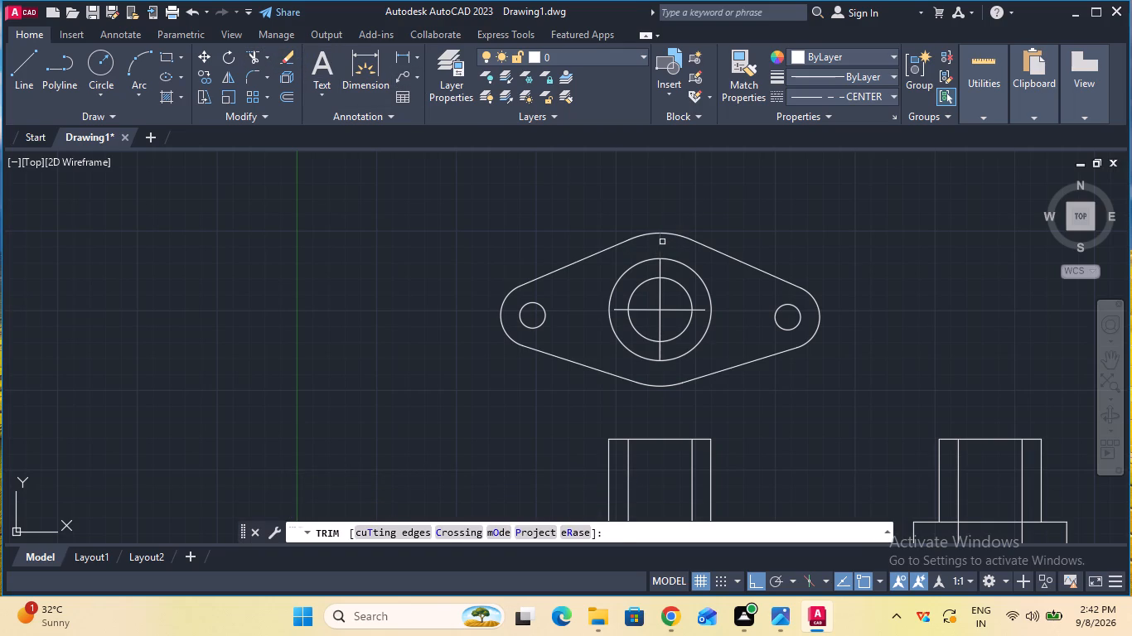
pyautogui.press('Escape')
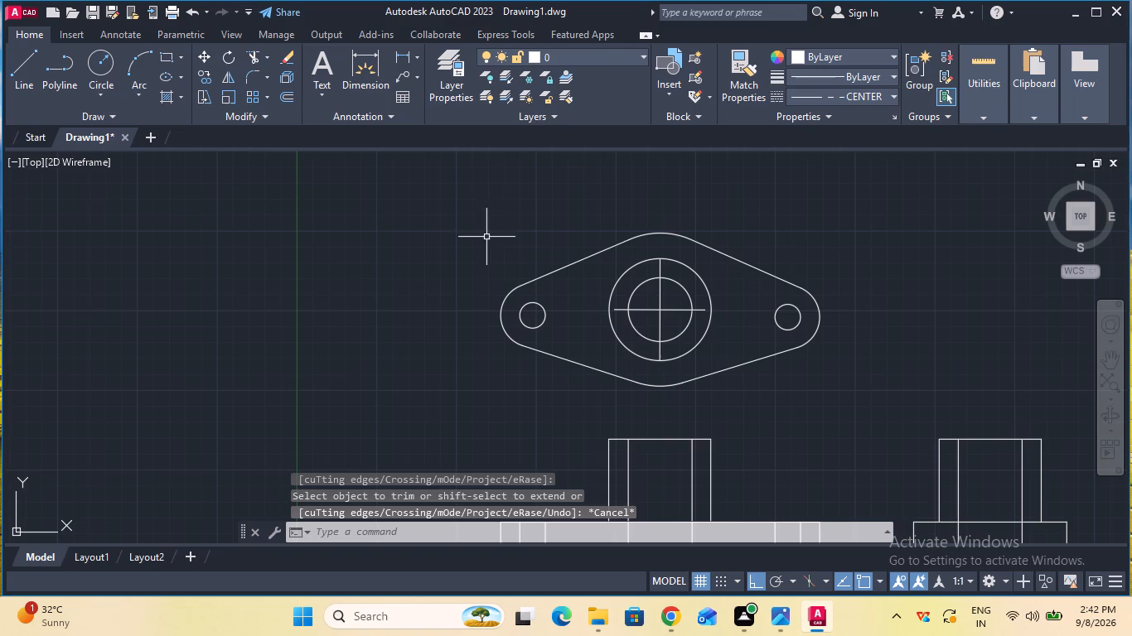
# Select the whole top view, including the flange outline, circles and centre lines, and run Join on it.
pyautogui.click(438, 219)
pyautogui.click(883, 399)
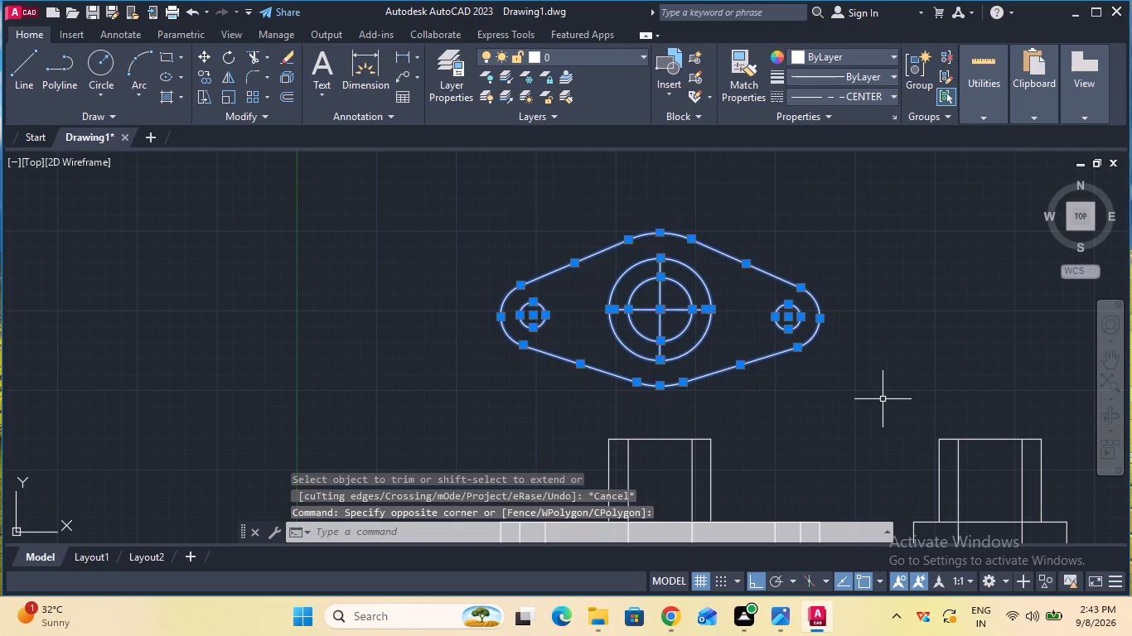
pyautogui.write('join')
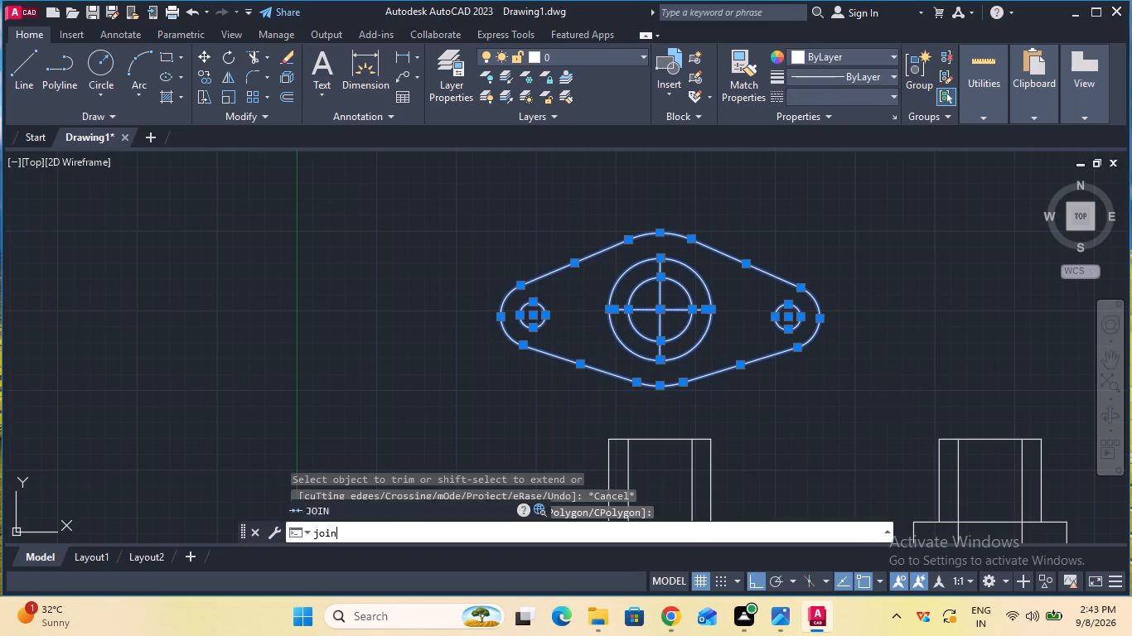
pyautogui.press('Return')
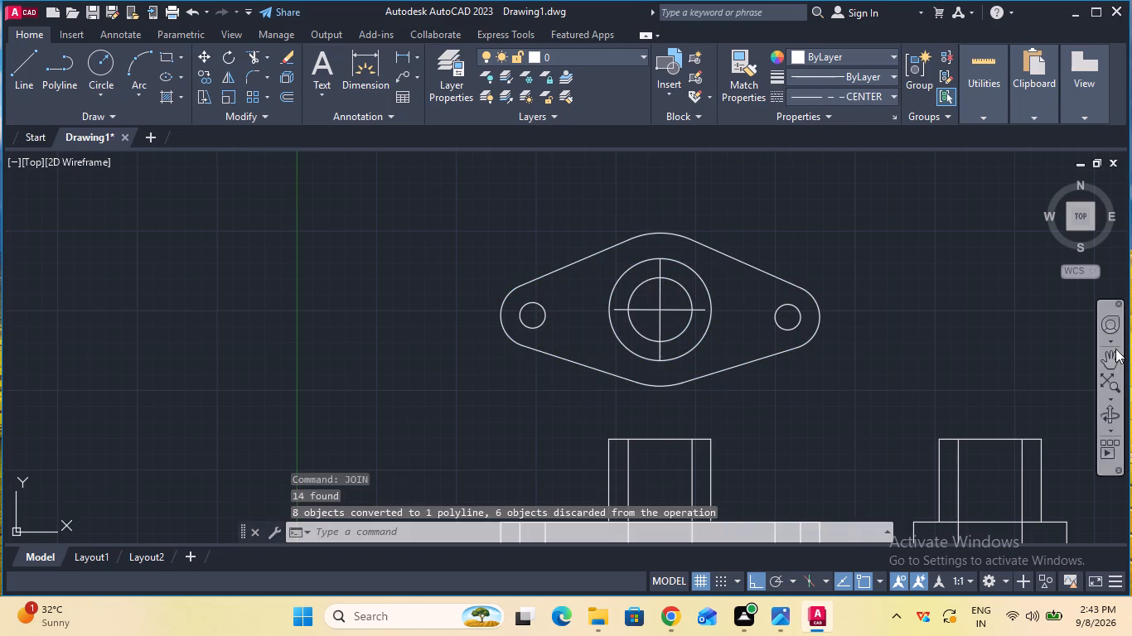
# Select all lines of the front view, covering both bosses, flange and bore lines, and join them.
pyautogui.click(1114, 364)
pyautogui.moveTo(974, 350); pyautogui.dragTo(979, 216)
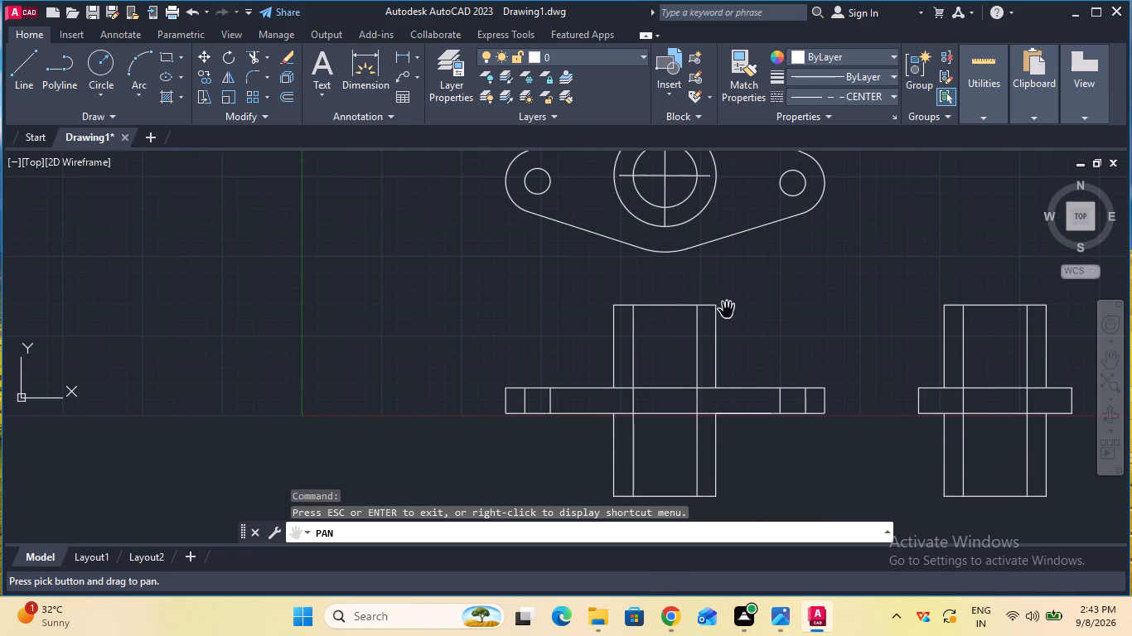
pyautogui.press('Escape')
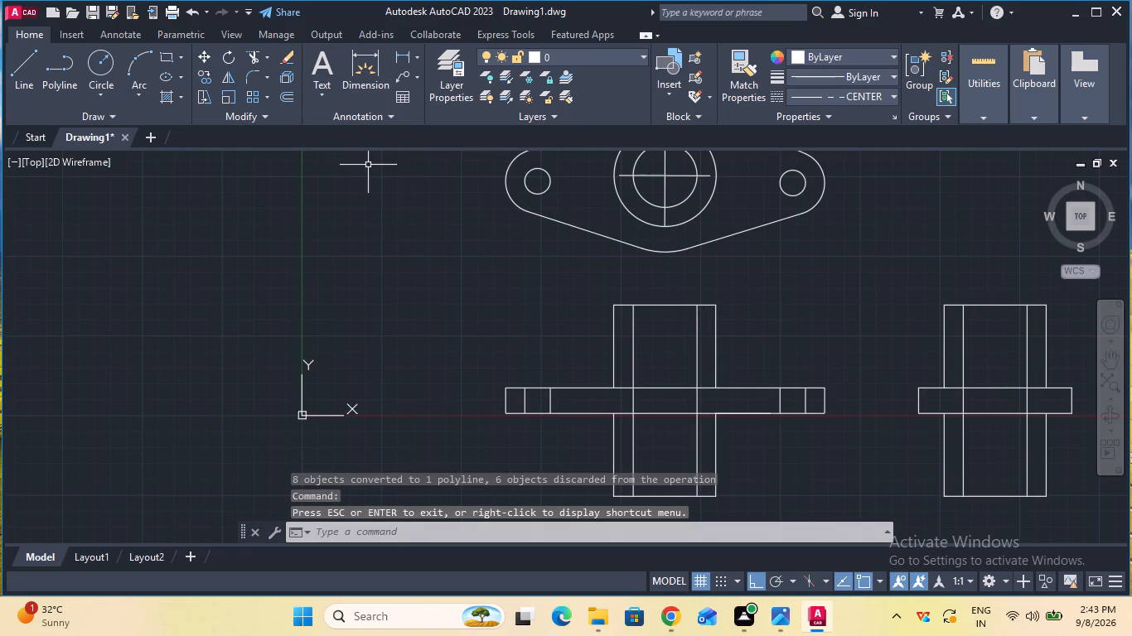
pyautogui.click(31, 62)
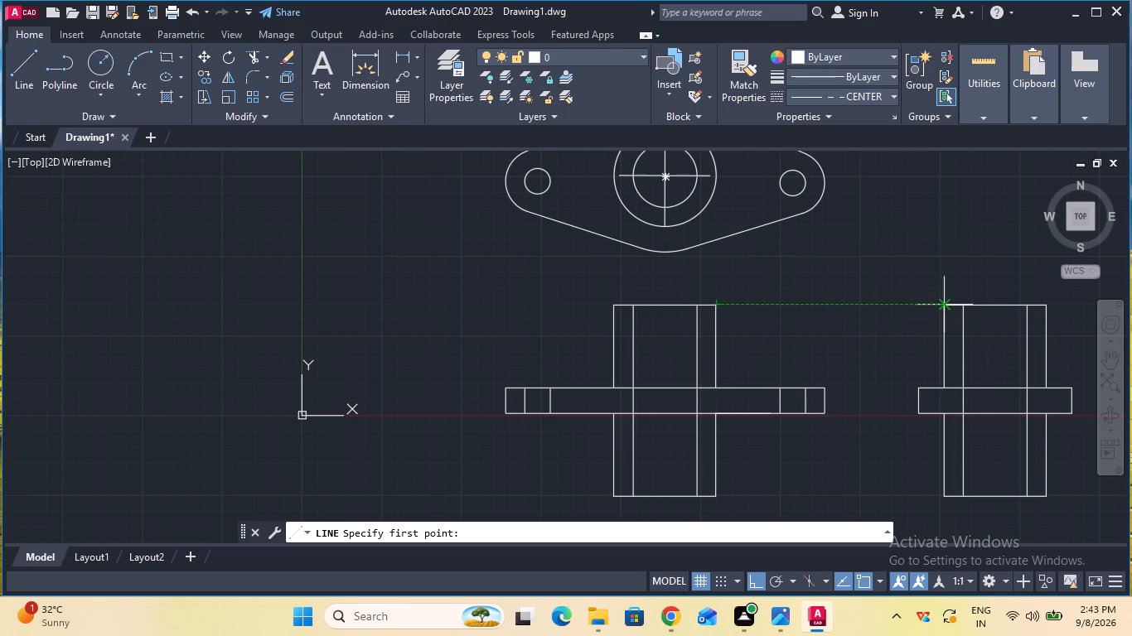
pyautogui.press('Escape')
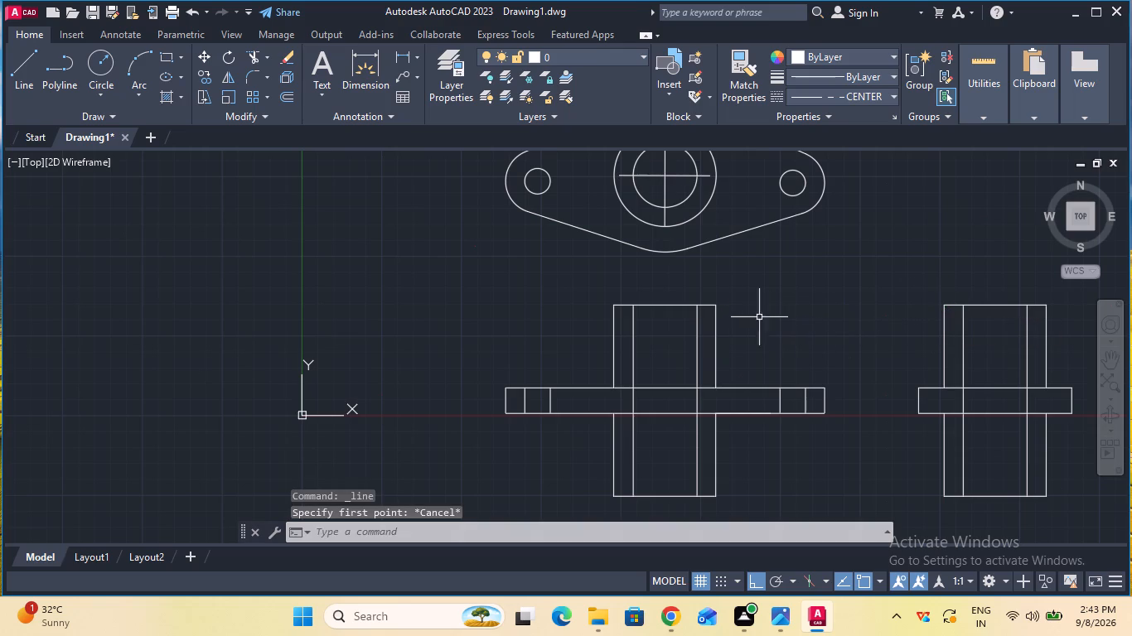
pyautogui.click(433, 282)
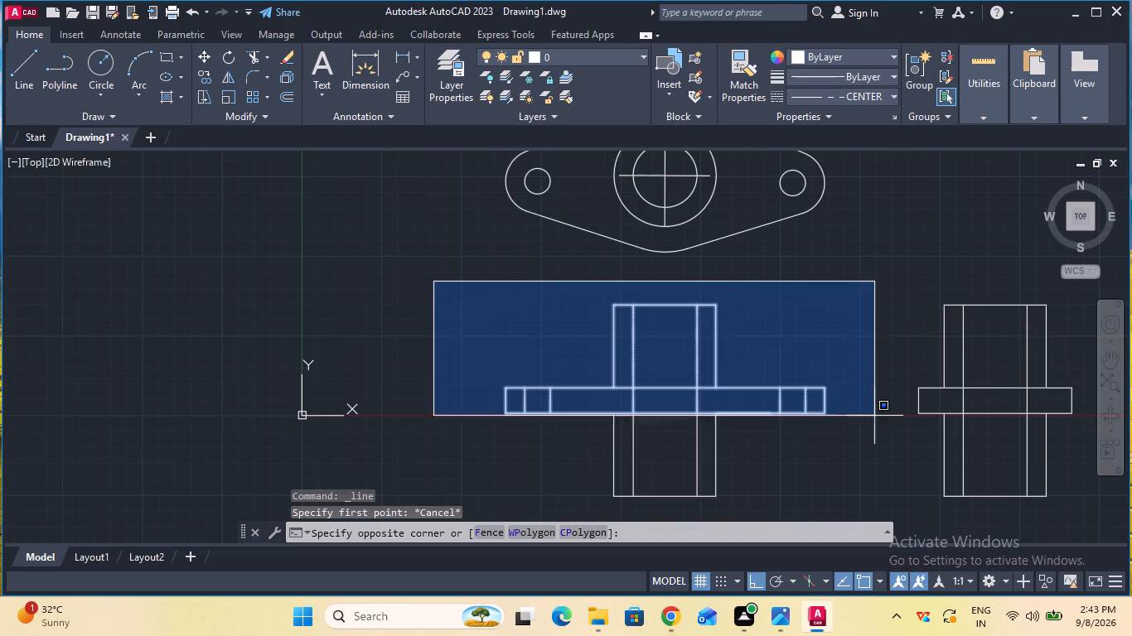
pyautogui.click(892, 515)
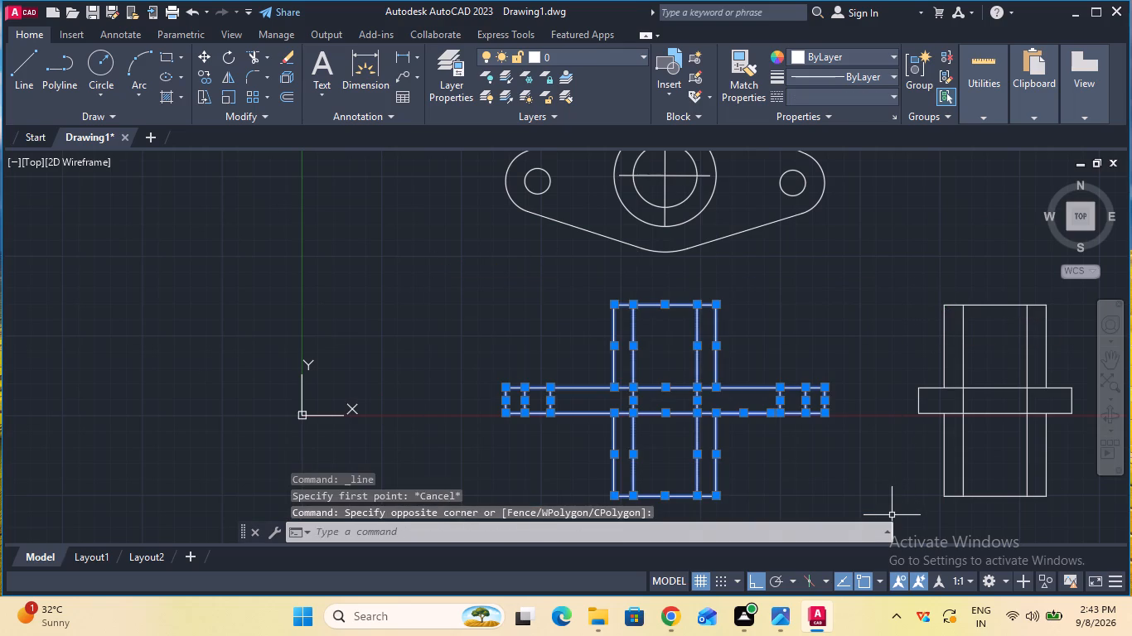
pyautogui.write('join')
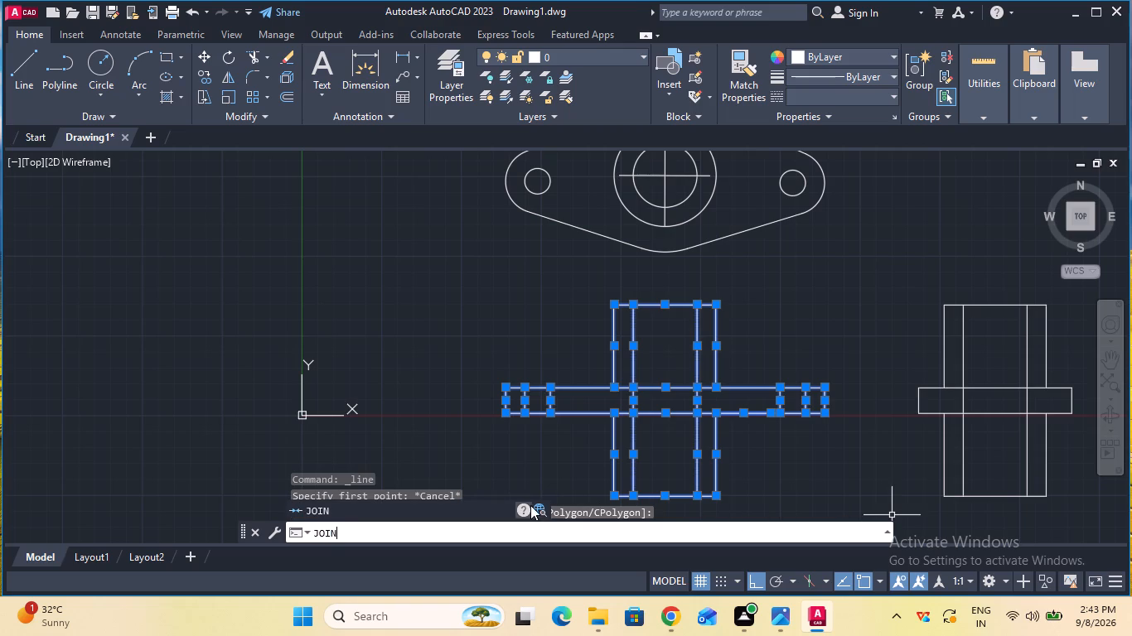
pyautogui.click(438, 508)
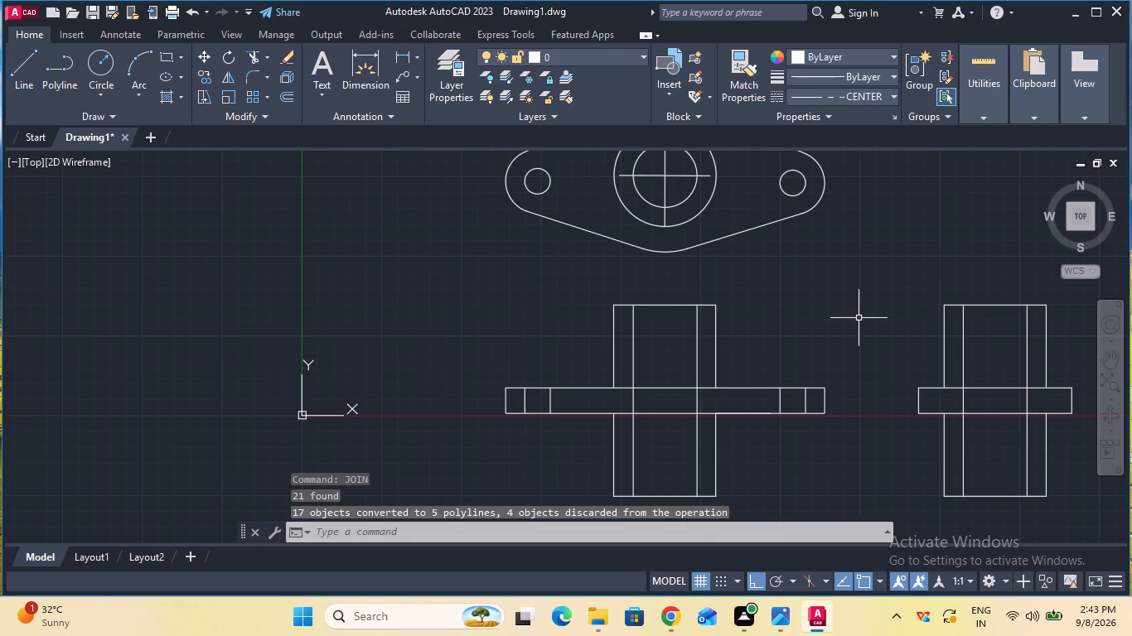
# Select all lines of the side view, covering both bosses, flange and bore lines, and join them.
pyautogui.click(883, 268)
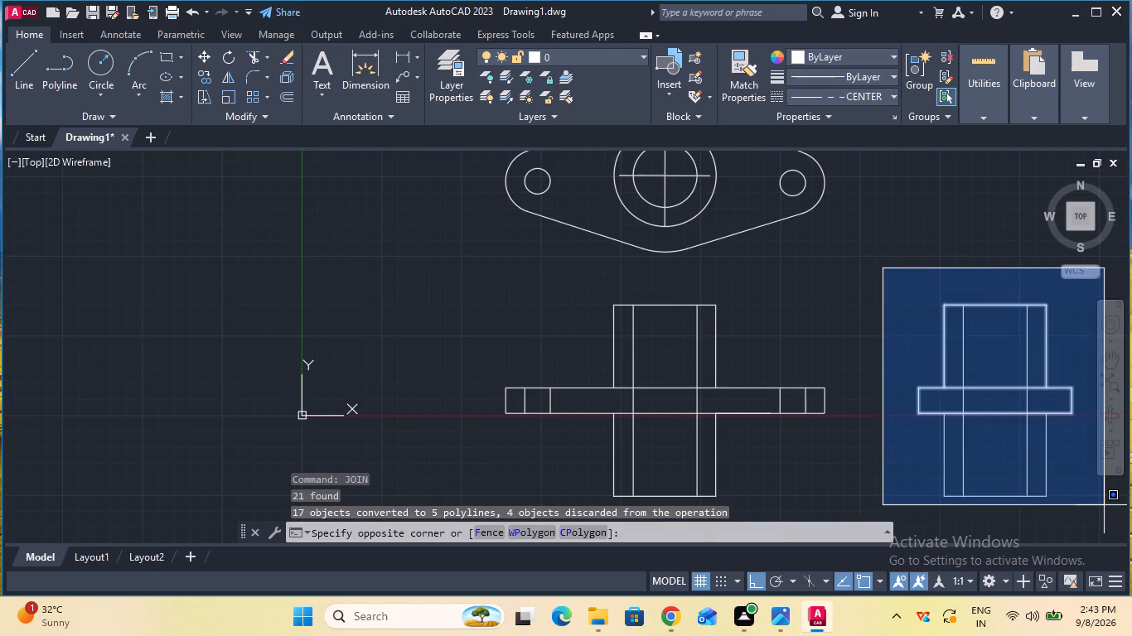
pyautogui.click(1104, 505)
pyautogui.write('join')
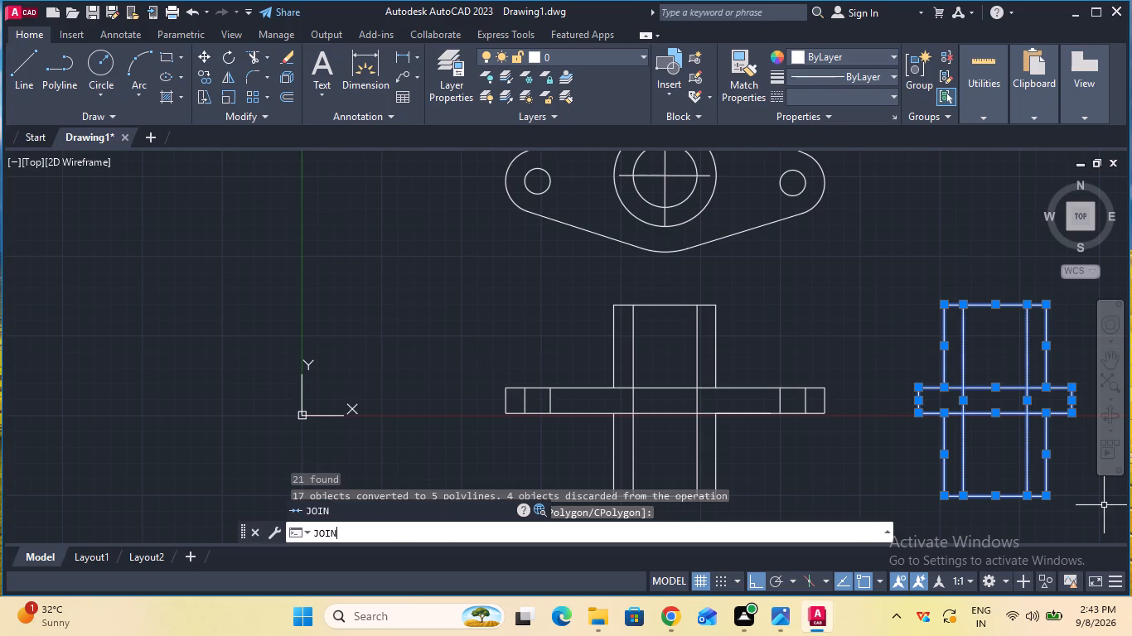
pyautogui.click(433, 509)
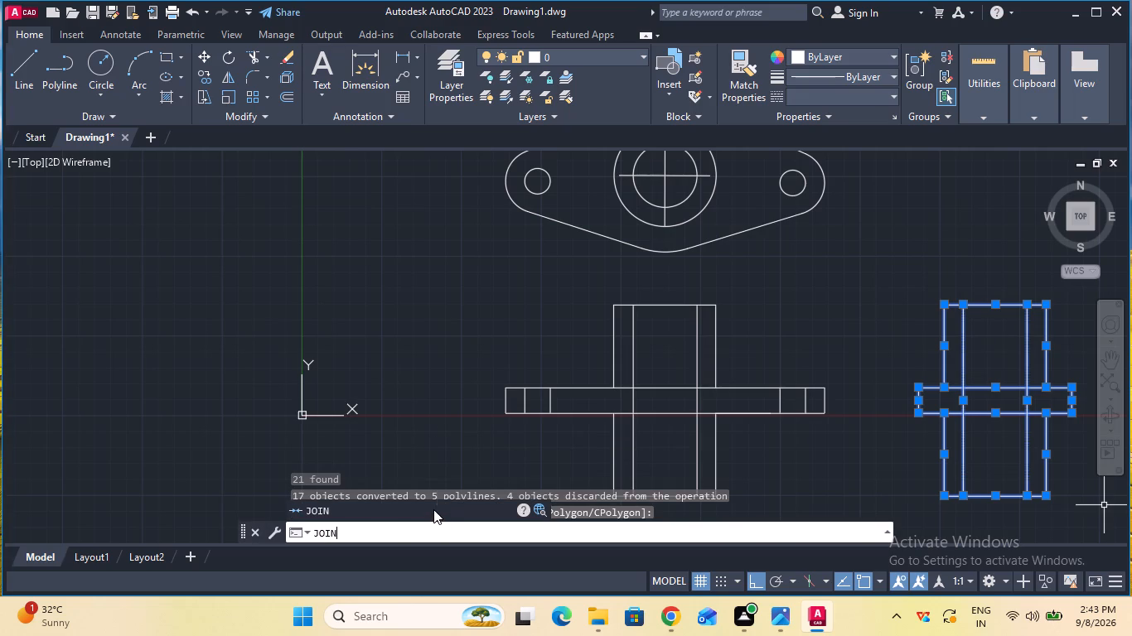
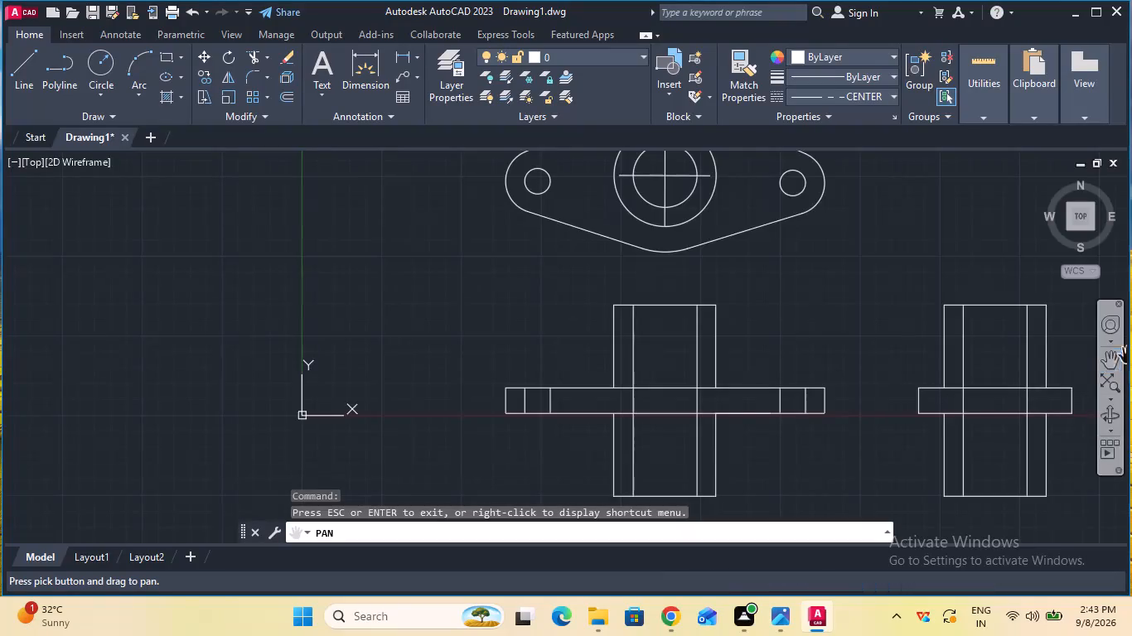
# Add a linear dimension between the centres of the two flange holes in the top view, placed above the flange.
pyautogui.moveTo(1080, 368); pyautogui.dragTo(1080, 369)
pyautogui.moveTo(1080, 369); pyautogui.dragTo(1073, 456)
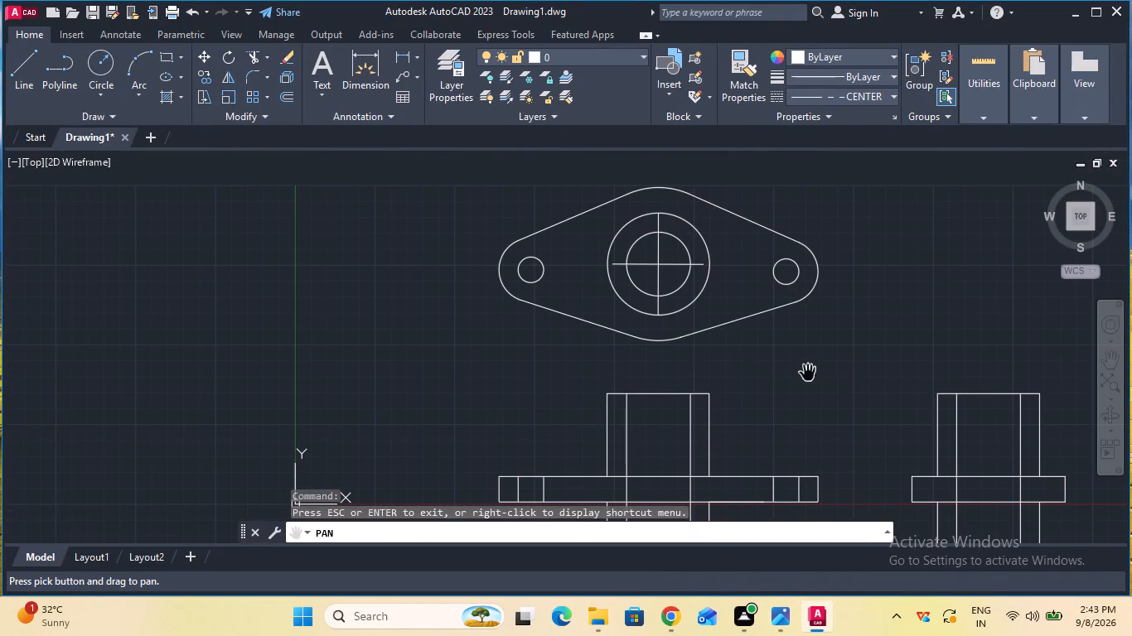
pyautogui.press('Escape')
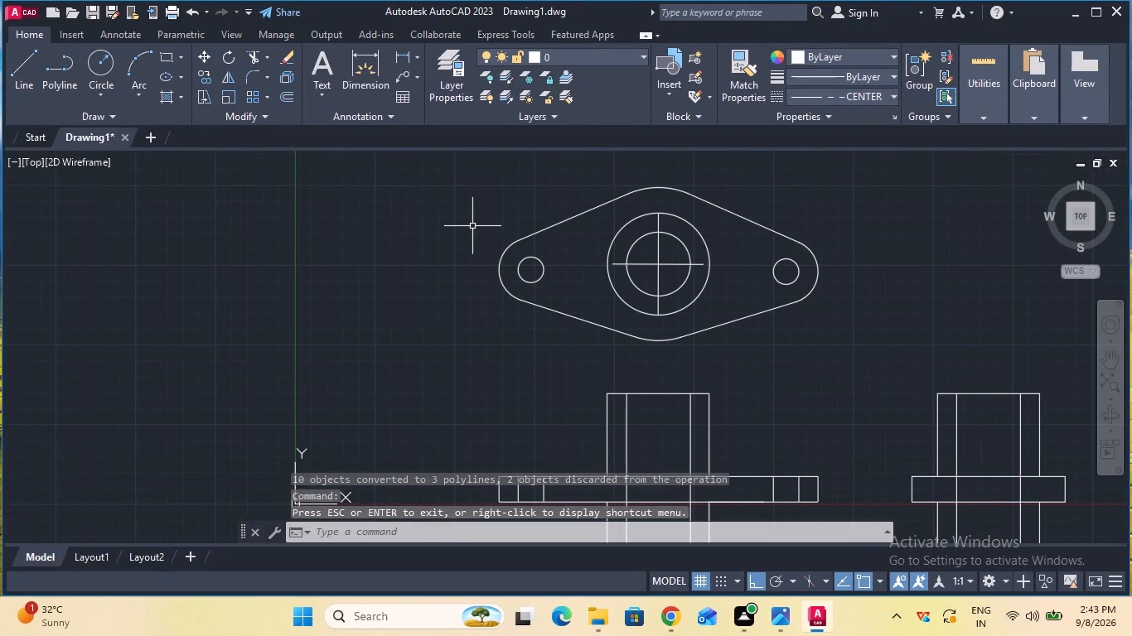
pyautogui.click(401, 59)
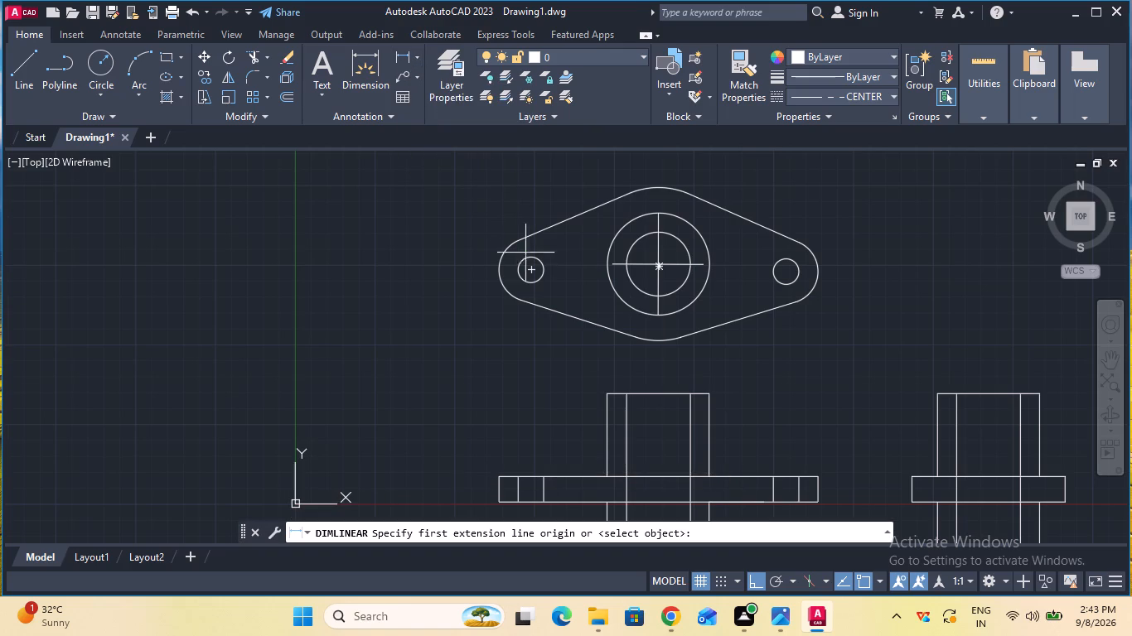
pyautogui.click(531, 272)
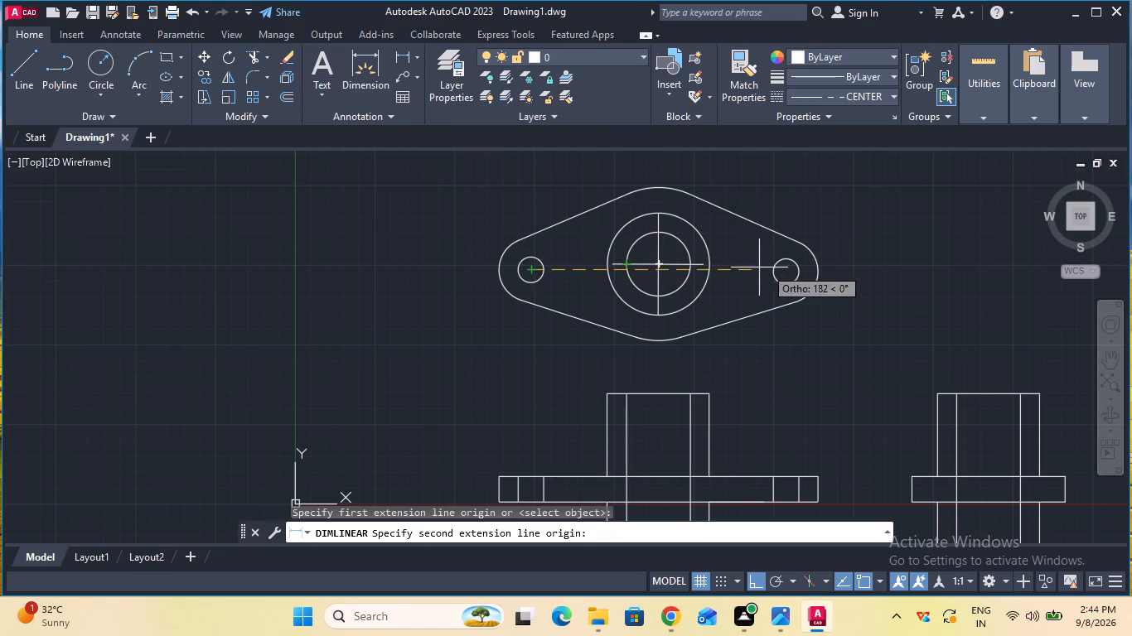
pyautogui.click(786, 268)
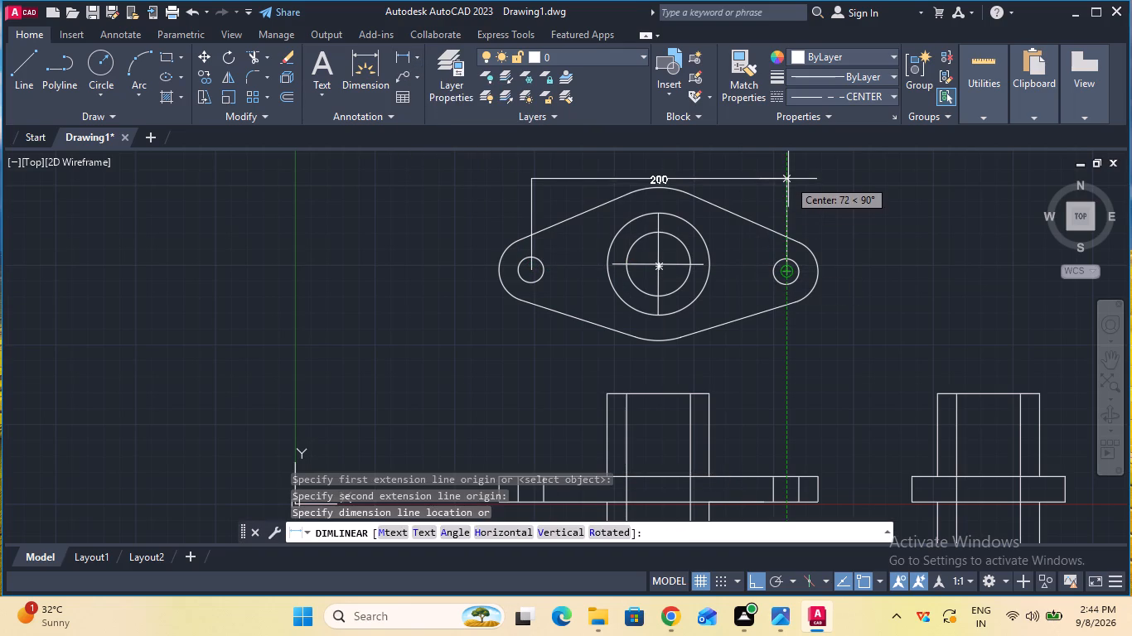
pyautogui.click(788, 171)
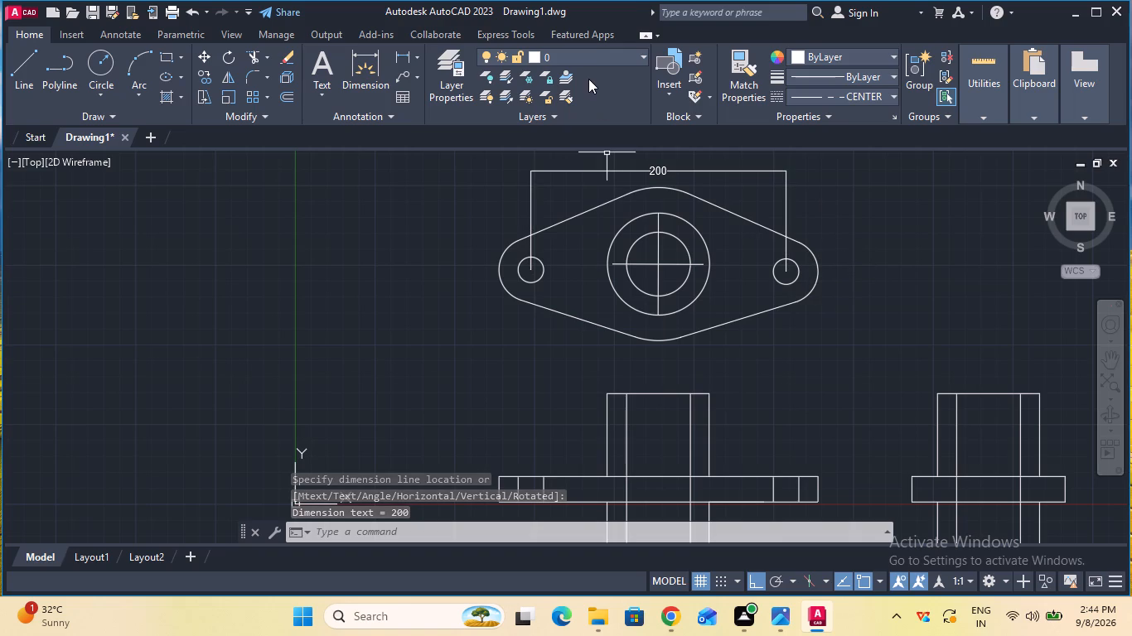
# Add radius dimensions to the top view's flange outline, one on the left end arc and one on the bottom middle arc.
pyautogui.click(414, 55)
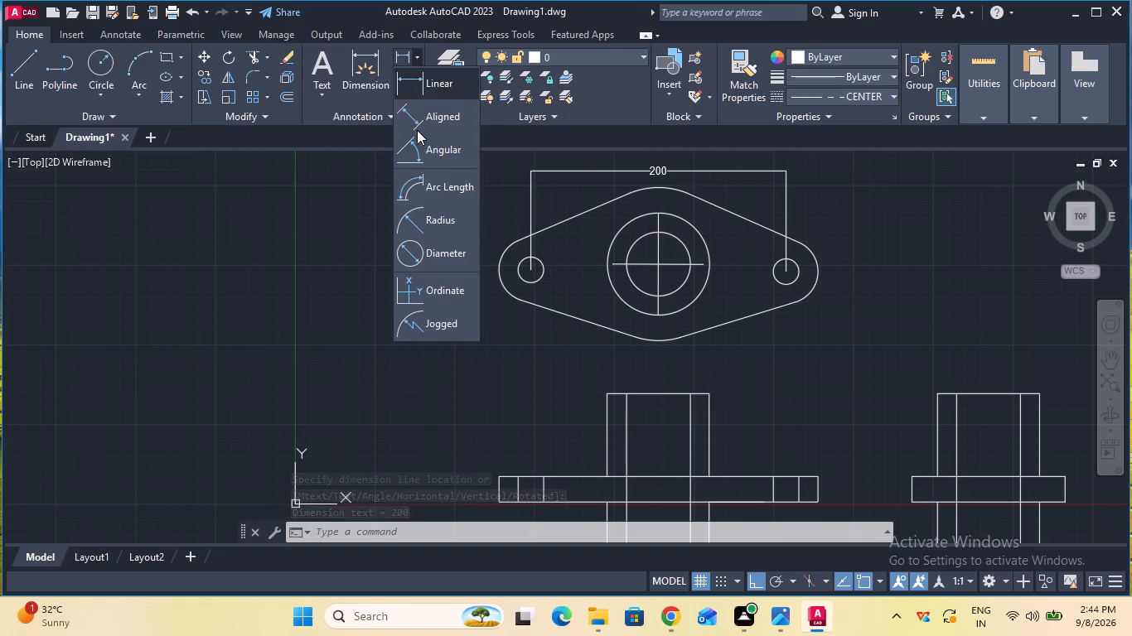
pyautogui.click(442, 223)
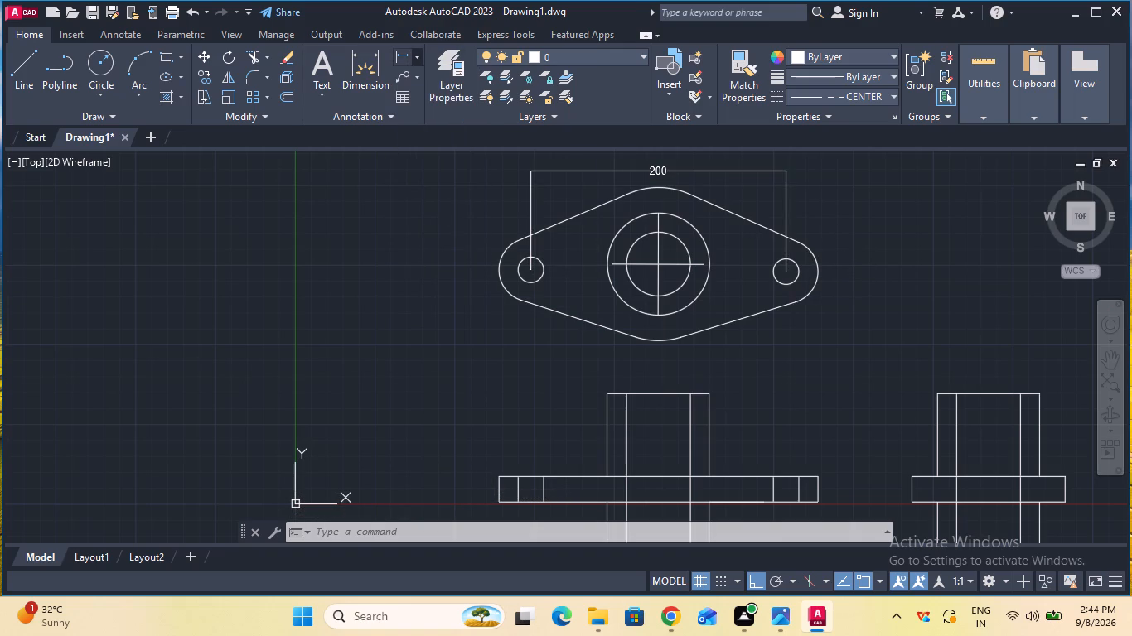
pyautogui.click(503, 289)
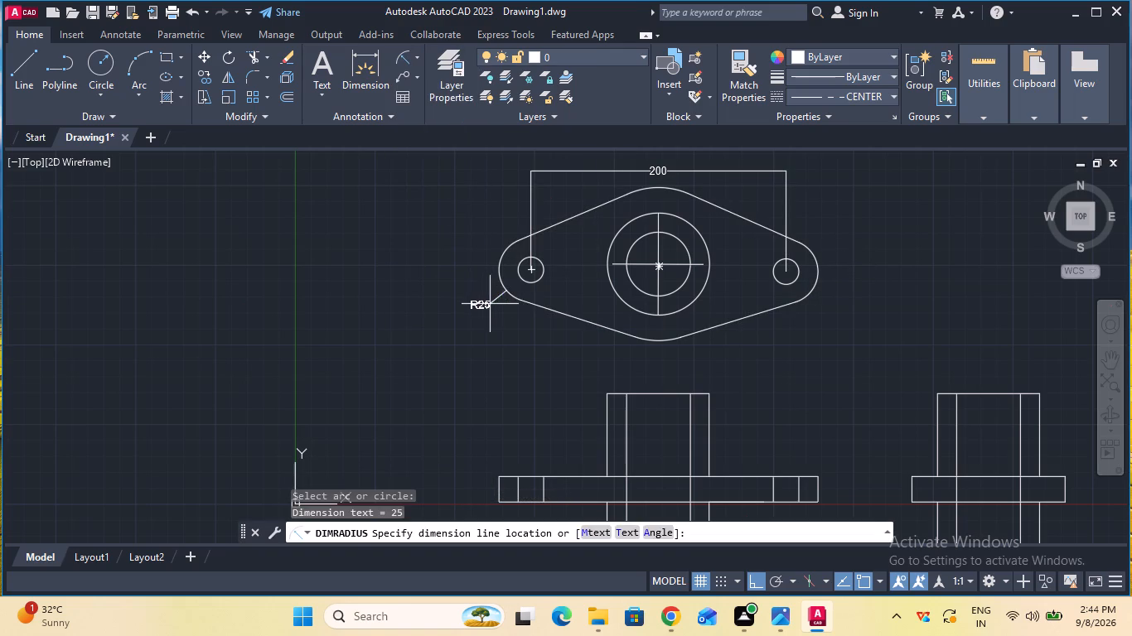
pyautogui.click(490, 304)
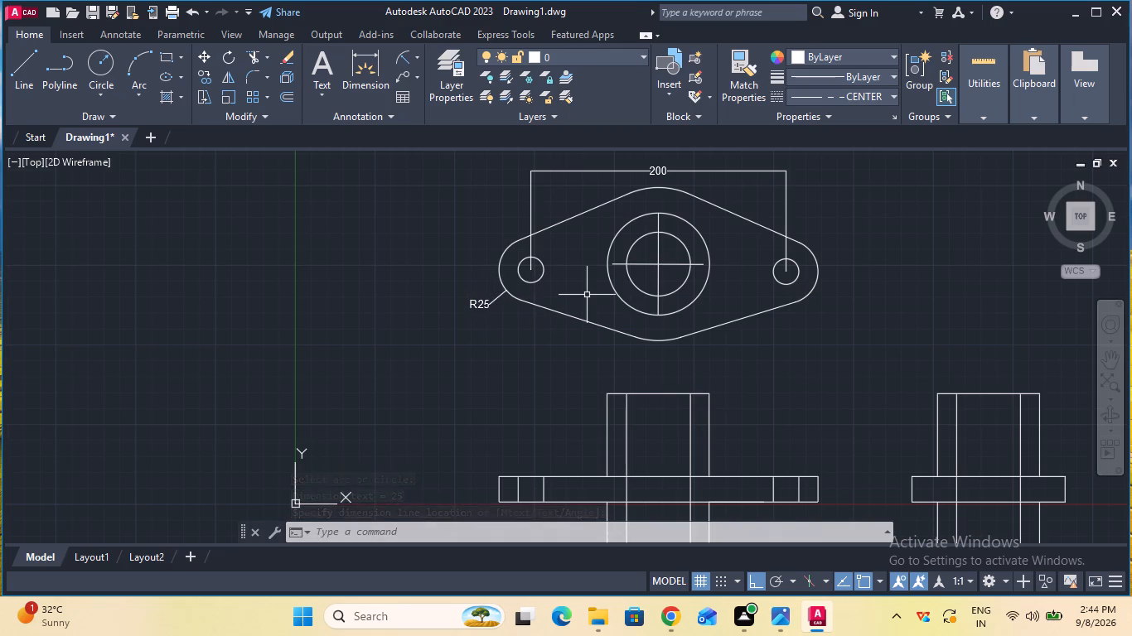
pyautogui.click(401, 63)
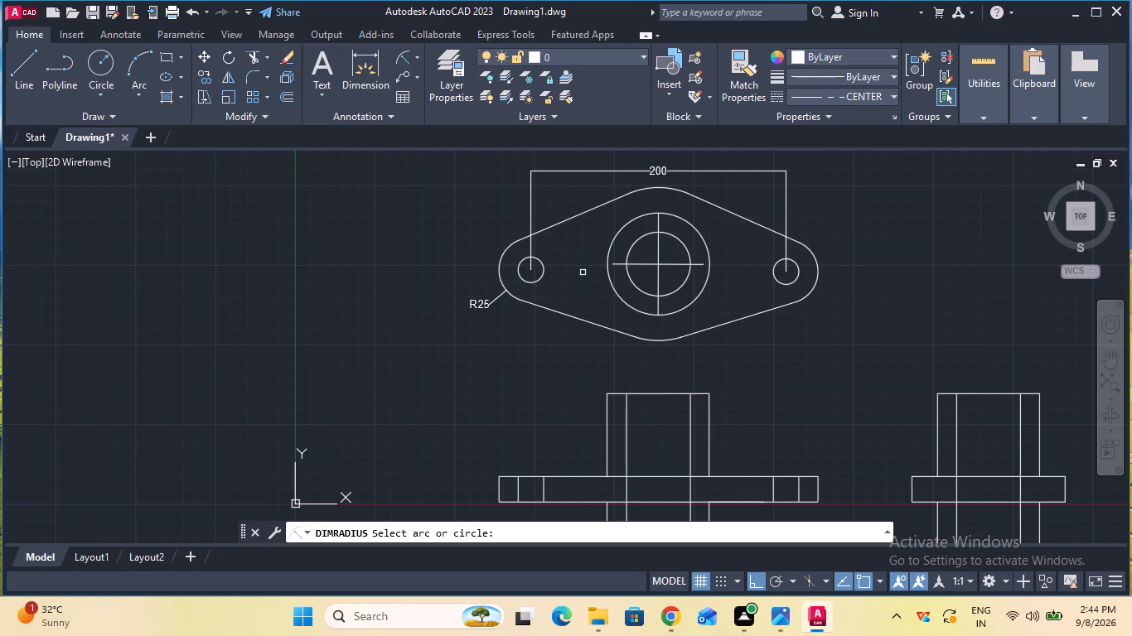
pyautogui.click(662, 341)
pyautogui.click(664, 364)
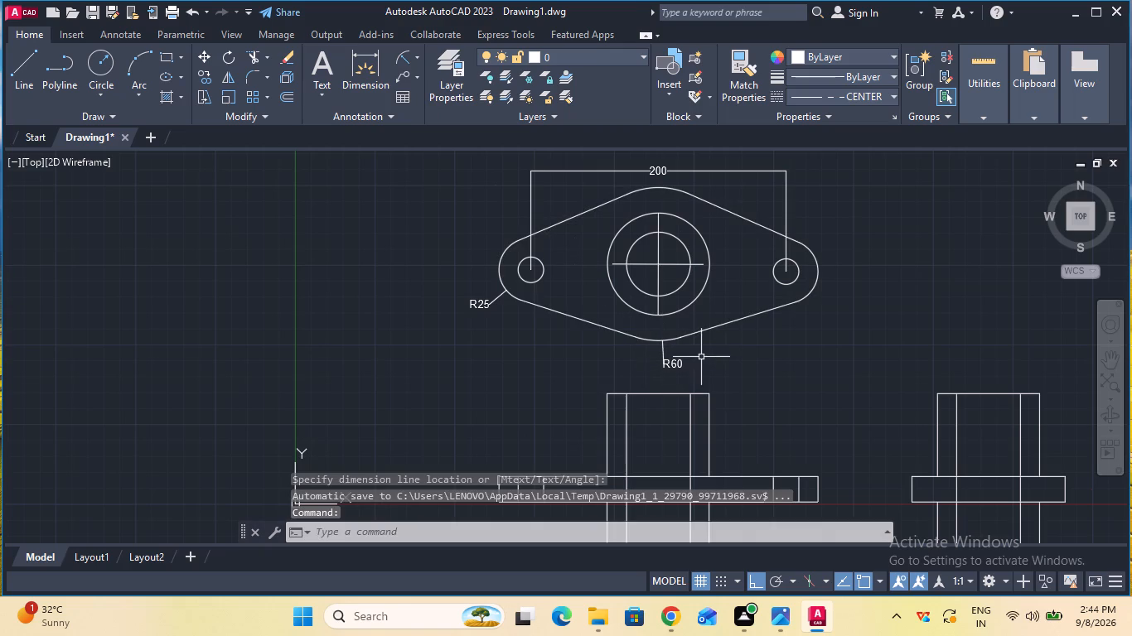
# Add diameter dimensions to the top view's bore circle and outer boss circle, placing both below the flange's lower left edge.
pyautogui.click(418, 63)
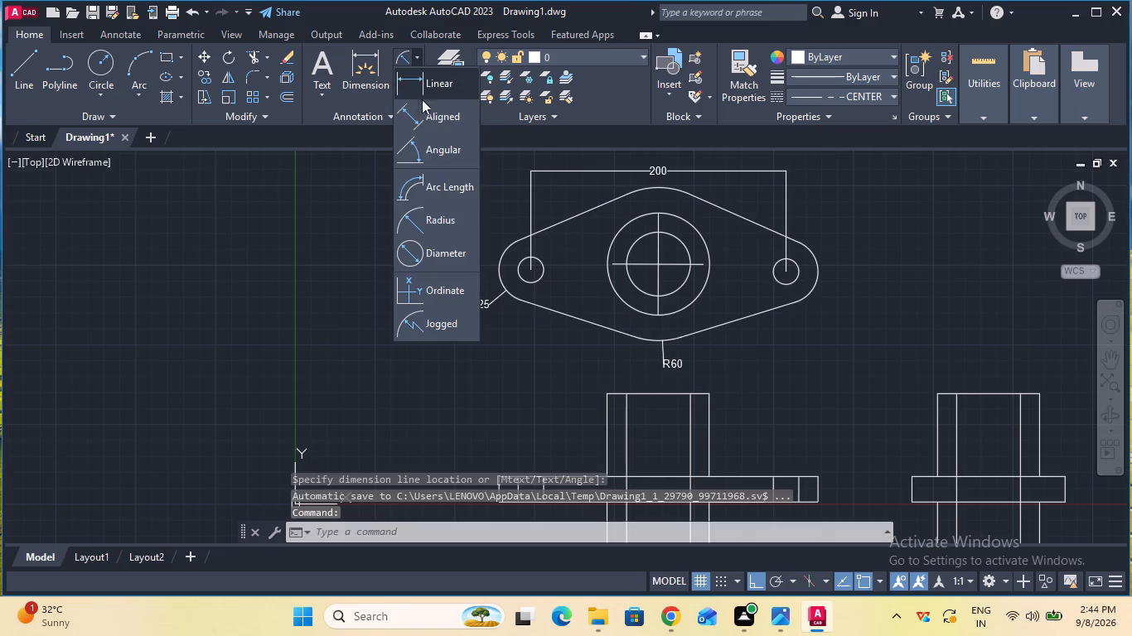
pyautogui.click(442, 248)
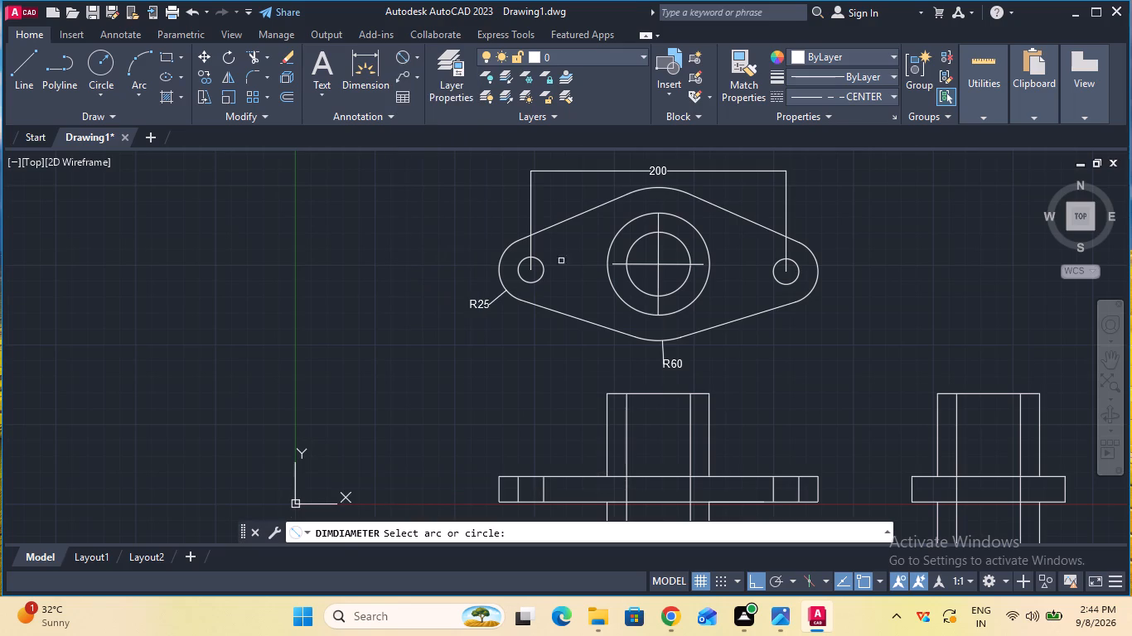
pyautogui.click(636, 290)
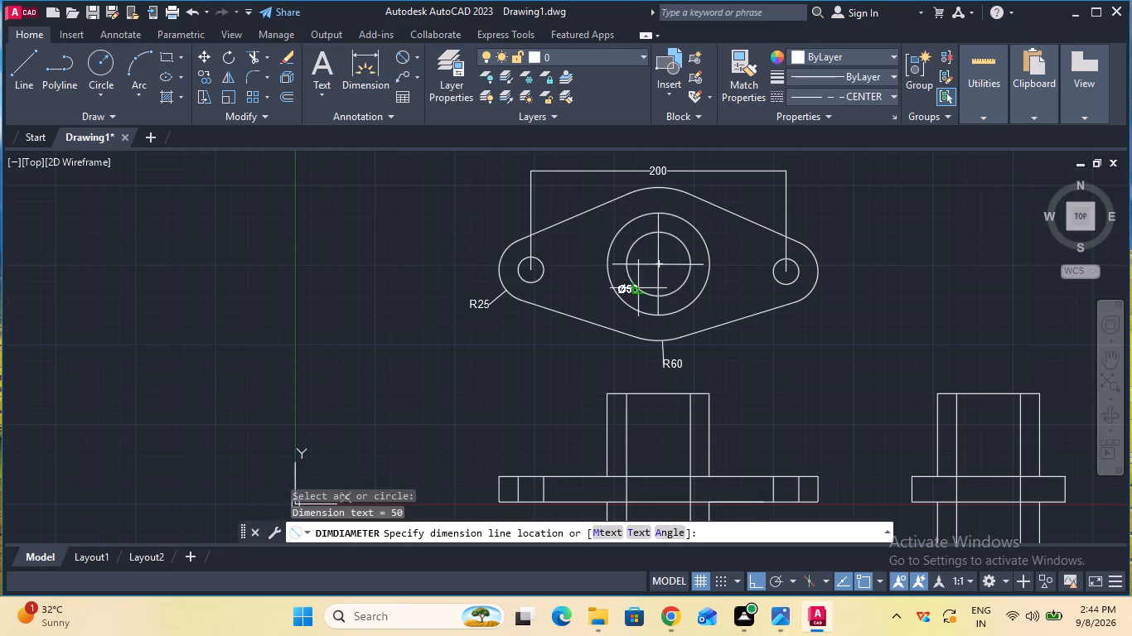
pyautogui.click(559, 346)
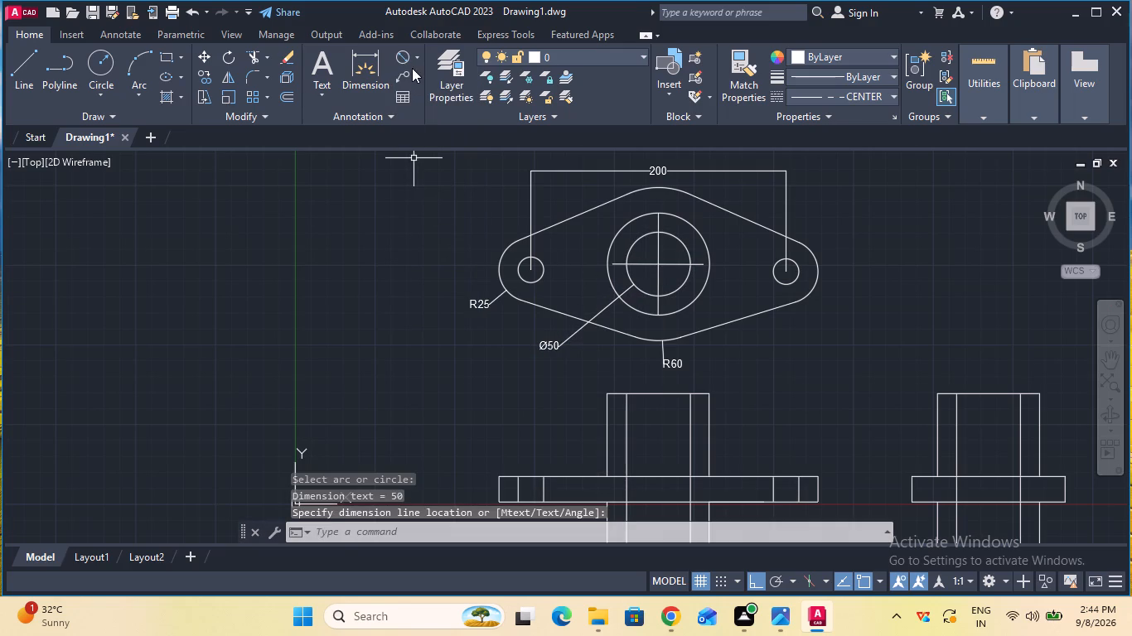
pyautogui.click(403, 52)
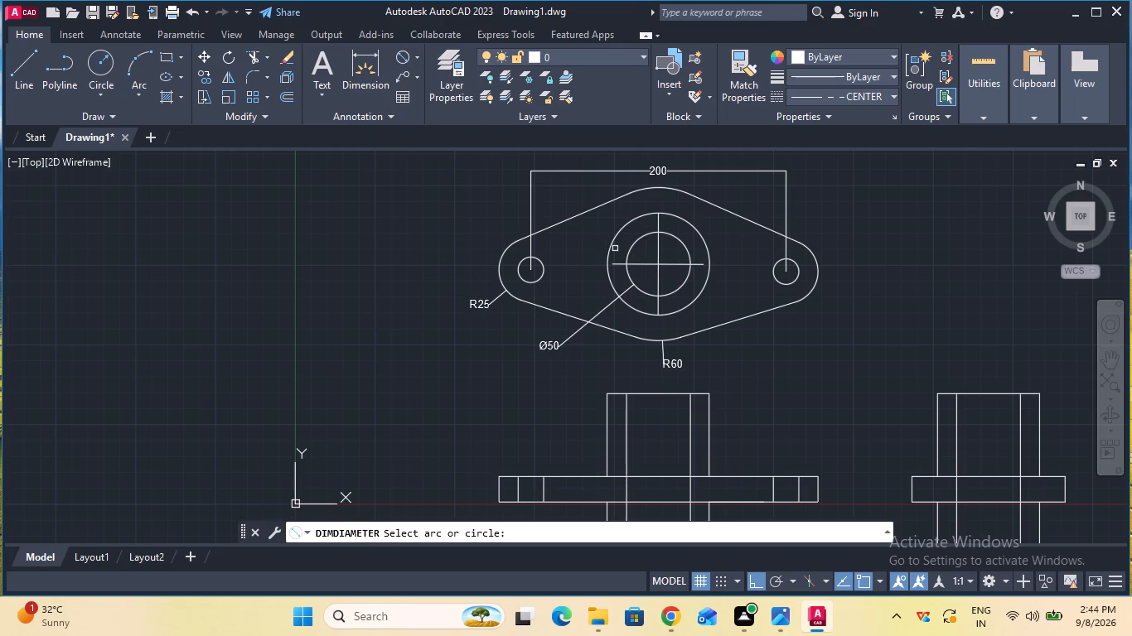
pyautogui.click(609, 248)
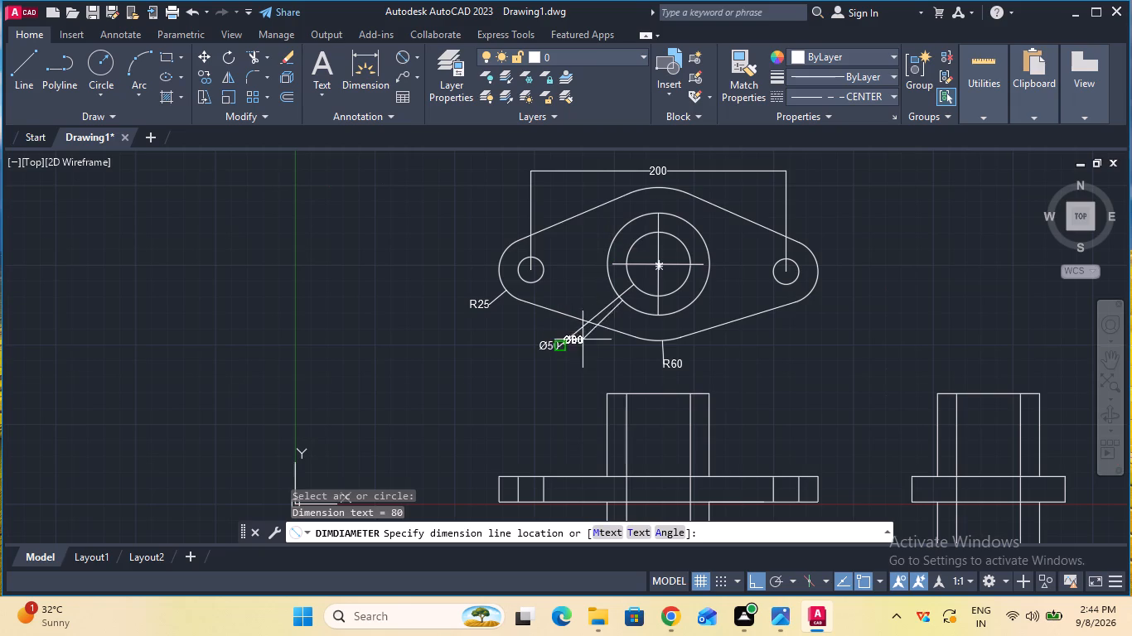
pyautogui.click(597, 356)
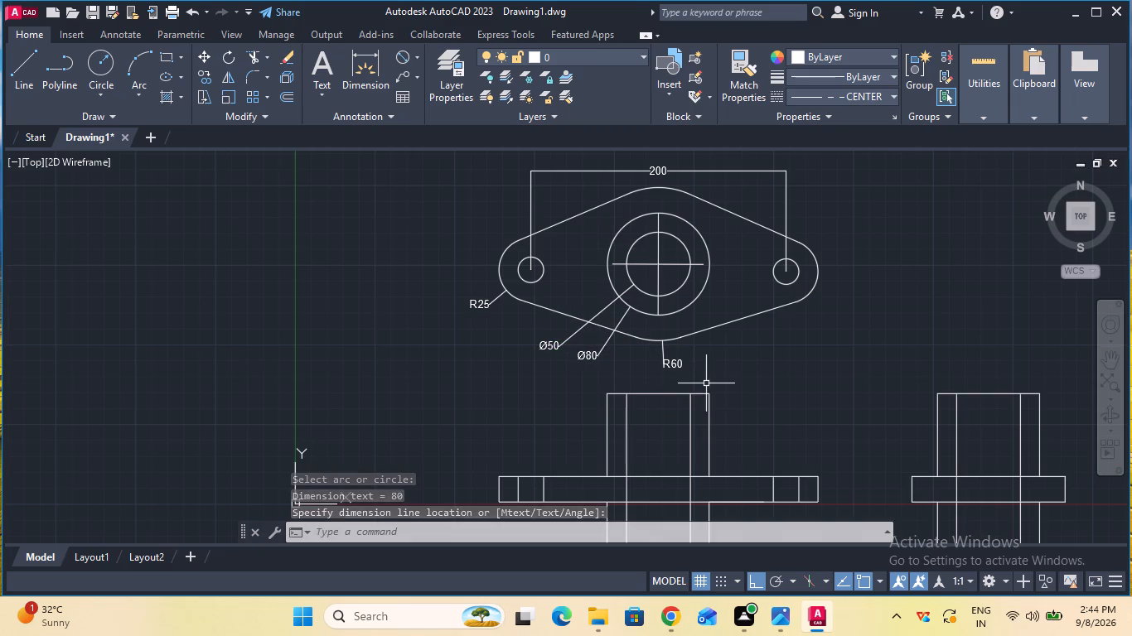
# Add a vertical linear dimension for the flange thickness in the front view, placed left of the flange.
pyautogui.keyDown('ctrl'); pyautogui.scroll(-2, 723, 384); pyautogui.keyUp('ctrl')
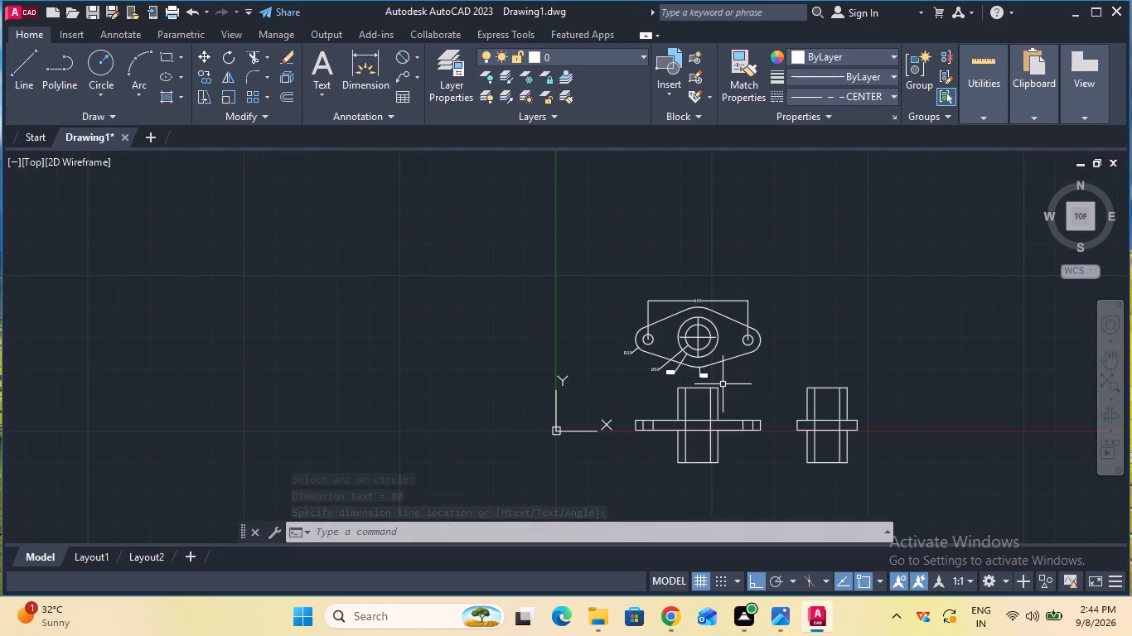
pyautogui.click(418, 60)
pyautogui.click(418, 85)
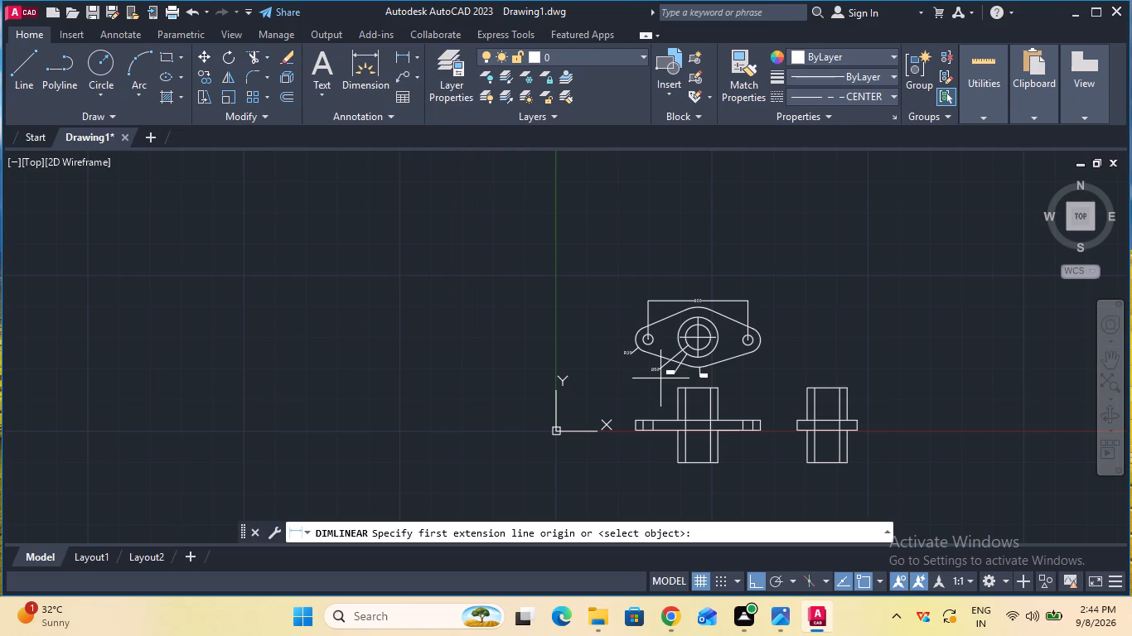
pyautogui.keyDown('ctrl'); pyautogui.scroll(2, 660, 378); pyautogui.keyUp('ctrl')
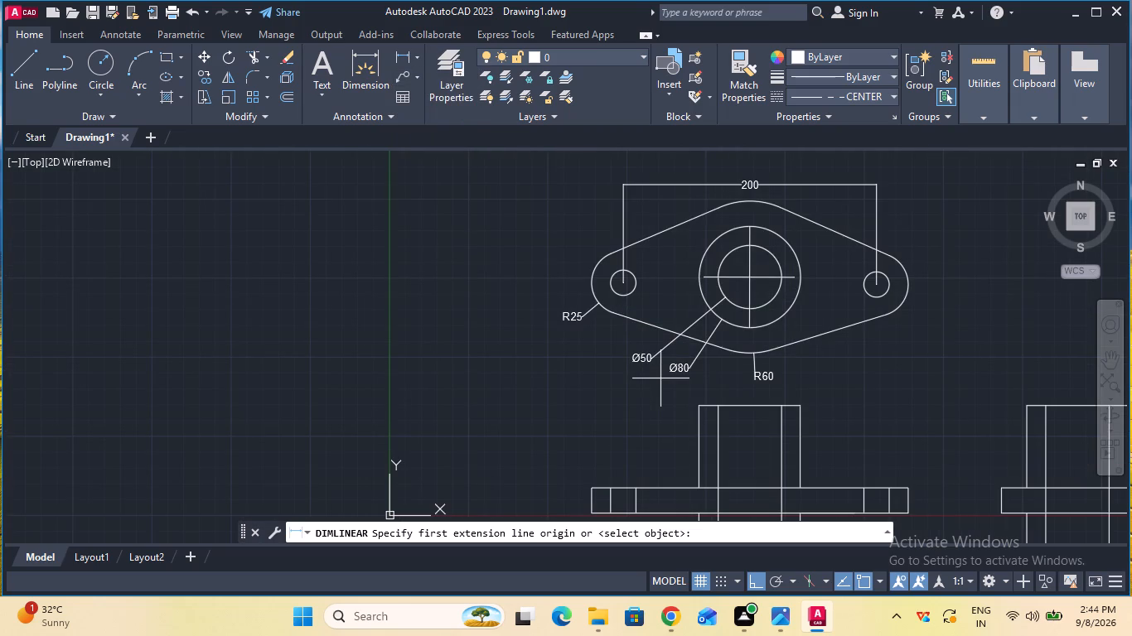
pyautogui.click(602, 512)
pyautogui.click(602, 489)
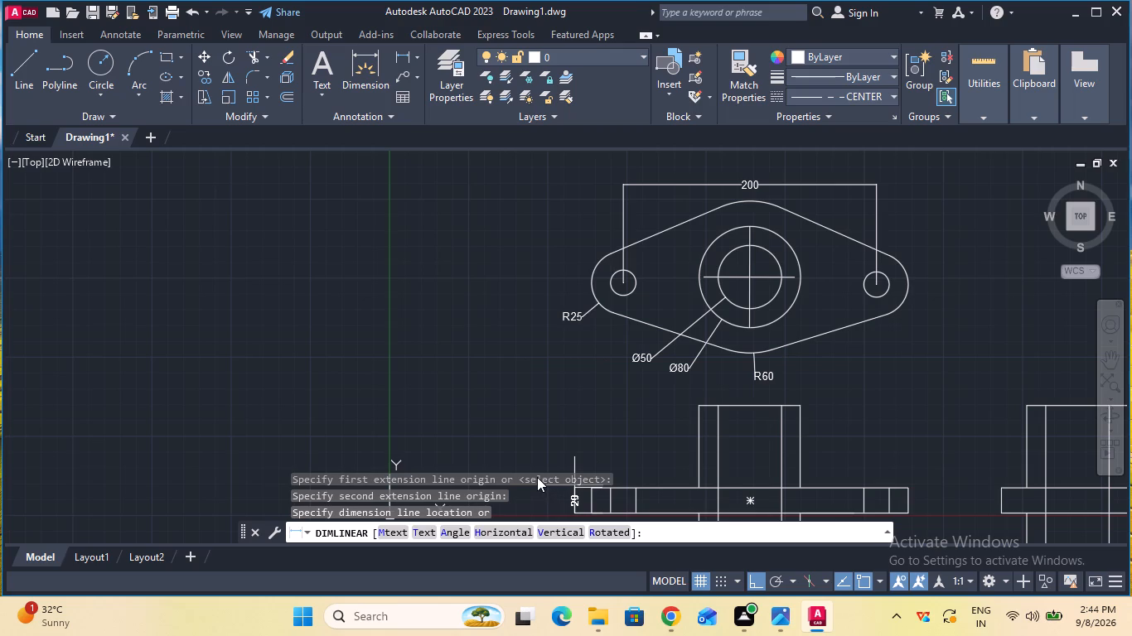
pyautogui.click(534, 489)
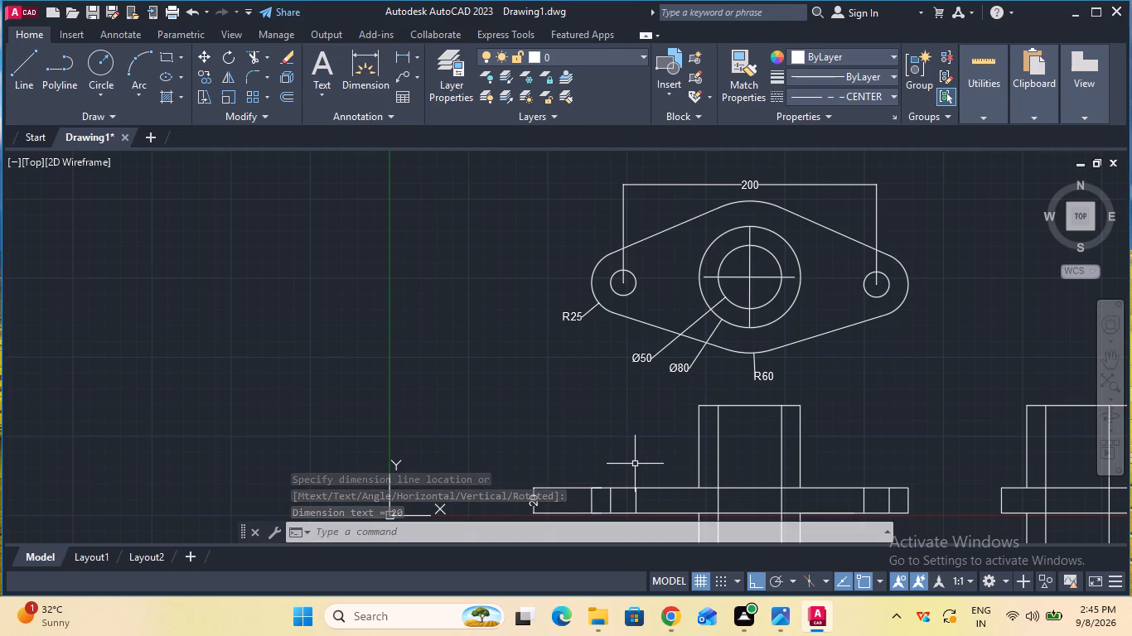
# Dimension the height of the front view's lower boss with a vertical linear dimension to its left.
pyautogui.click(1108, 367)
pyautogui.moveTo(998, 422); pyautogui.dragTo(985, 273)
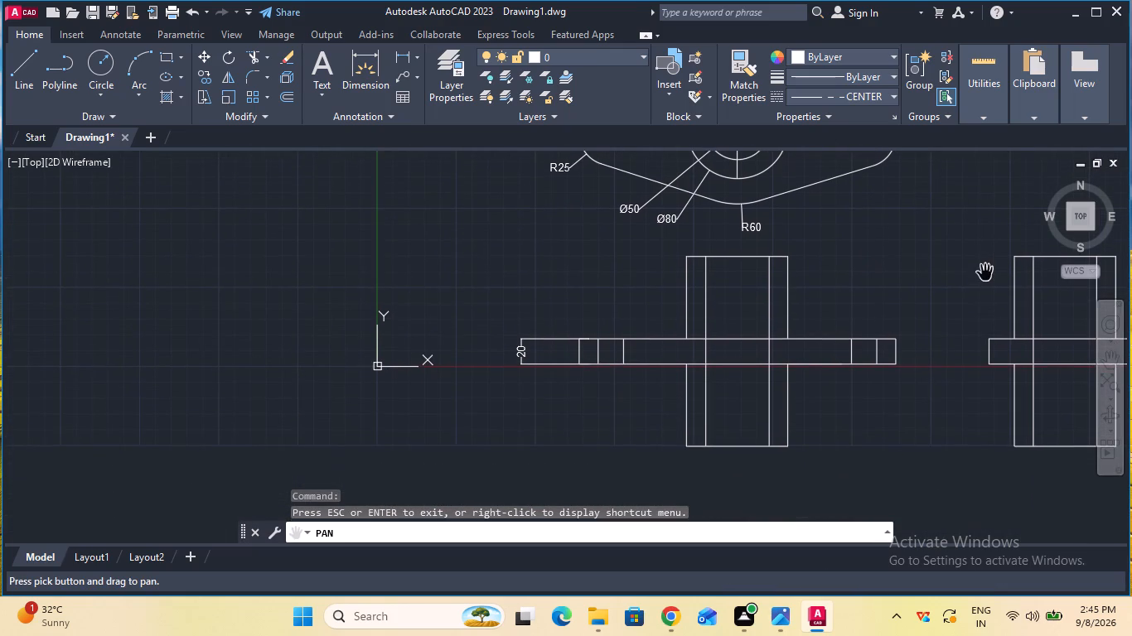
pyautogui.press('Escape')
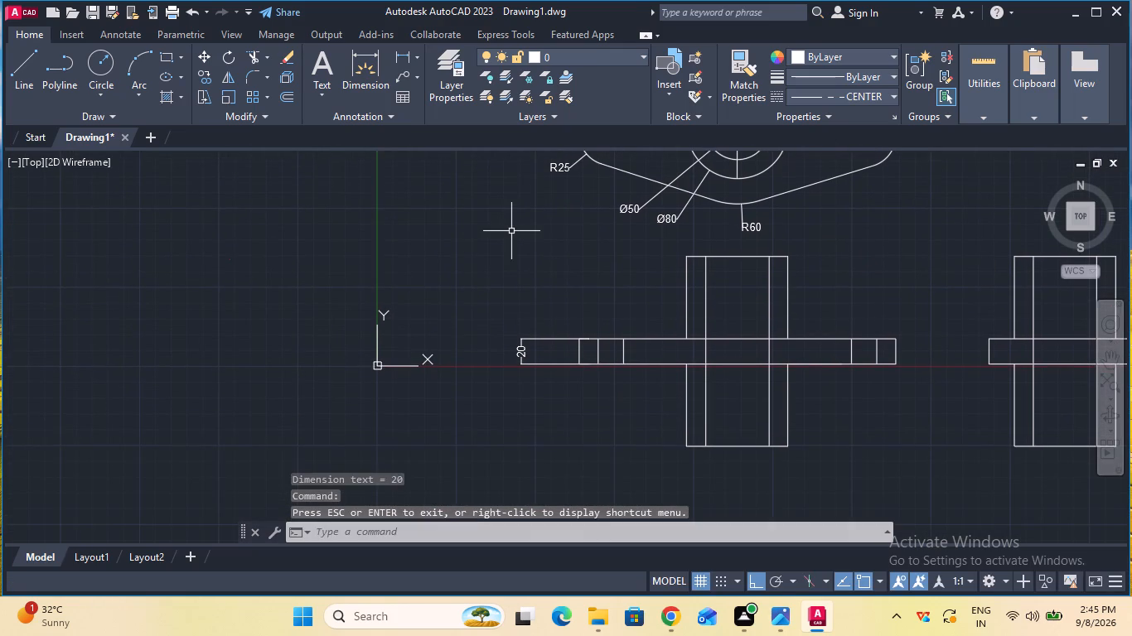
pyautogui.click(408, 60)
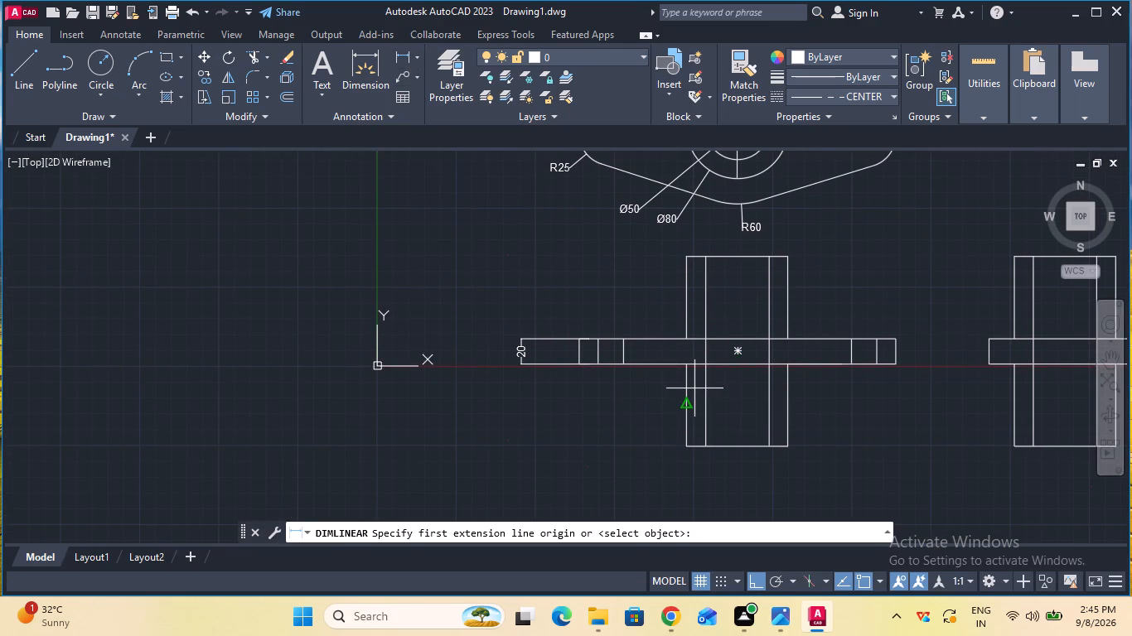
pyautogui.click(685, 368)
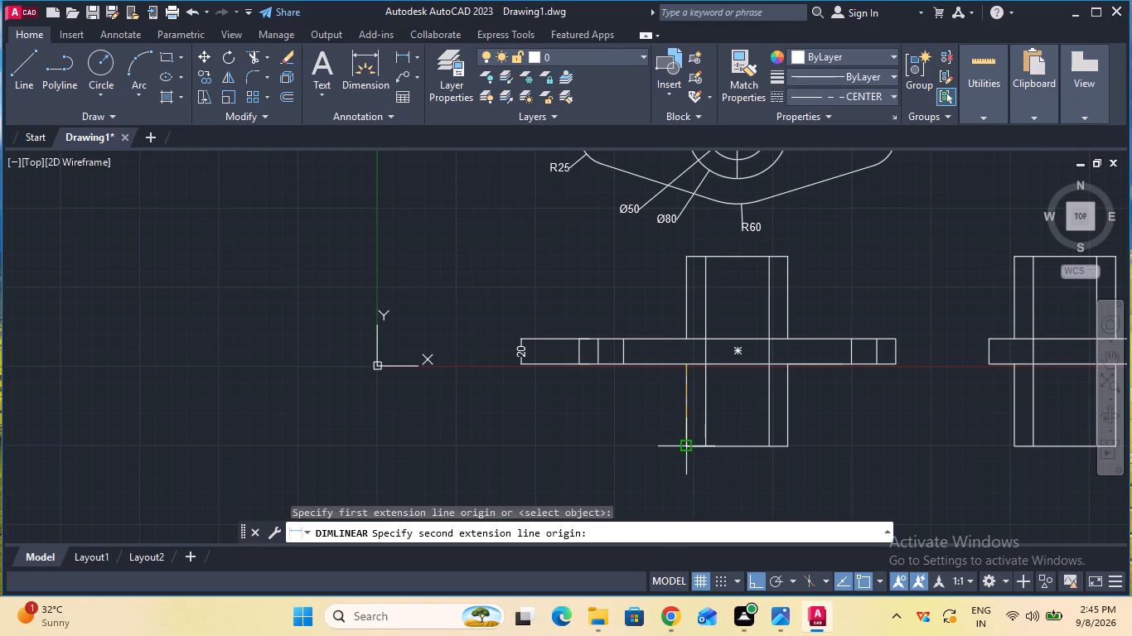
pyautogui.click(687, 444)
pyautogui.click(621, 438)
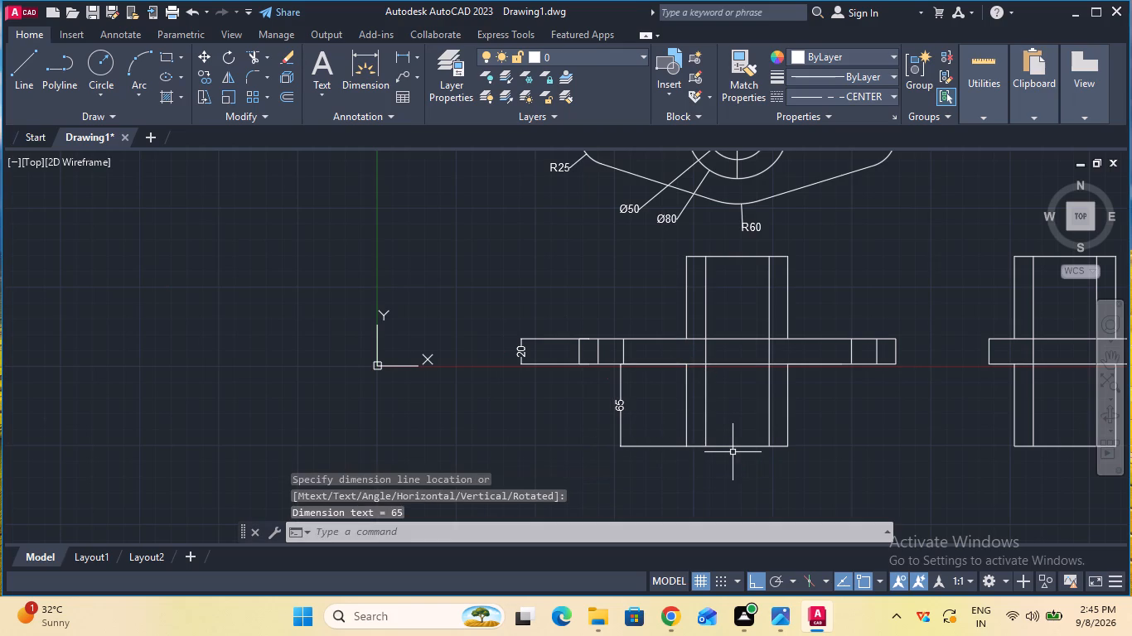
# Dimension the side view's overall height with a vertical linear dimension placed to the left of the view.
pyautogui.click(1105, 364)
pyautogui.moveTo(1048, 395); pyautogui.dragTo(879, 410)
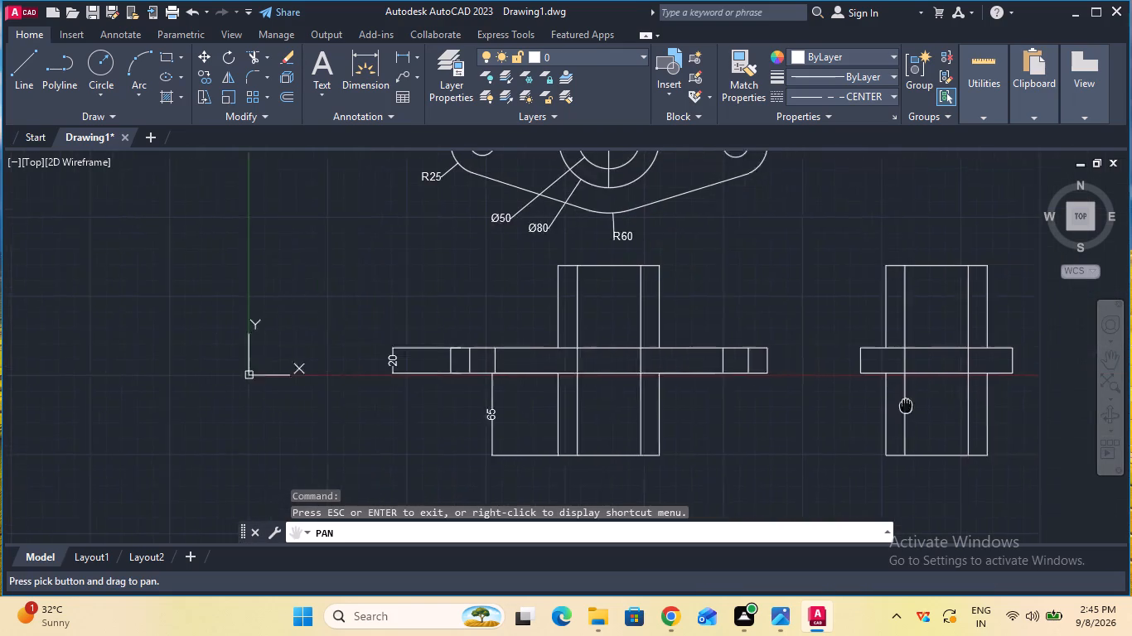
pyautogui.moveTo(879, 410); pyautogui.dragTo(846, 412)
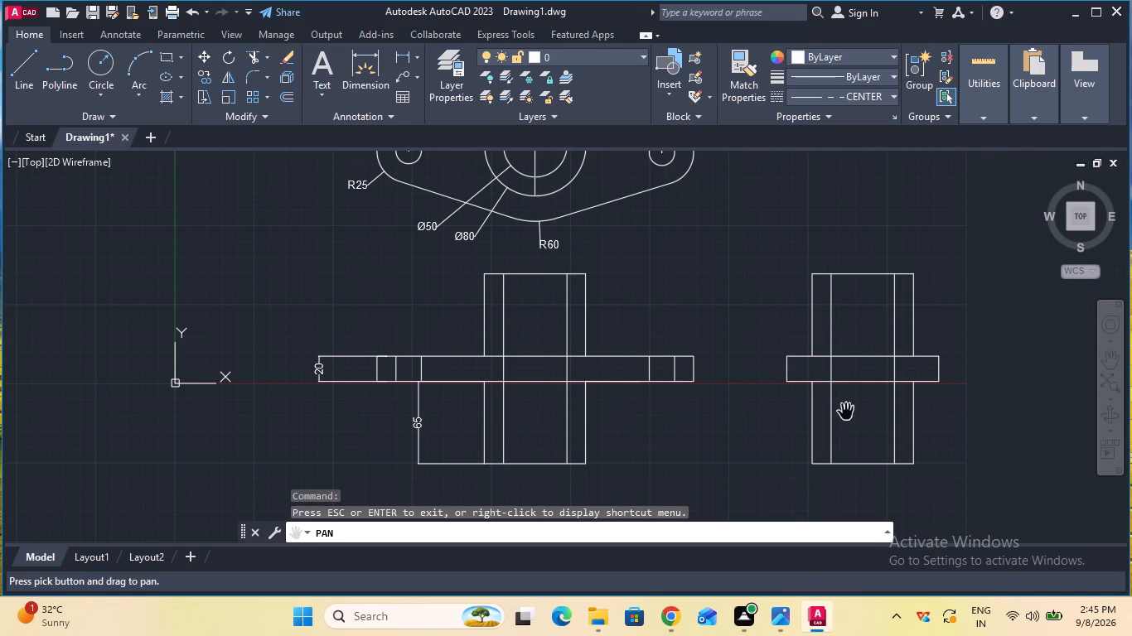
pyautogui.press('Escape')
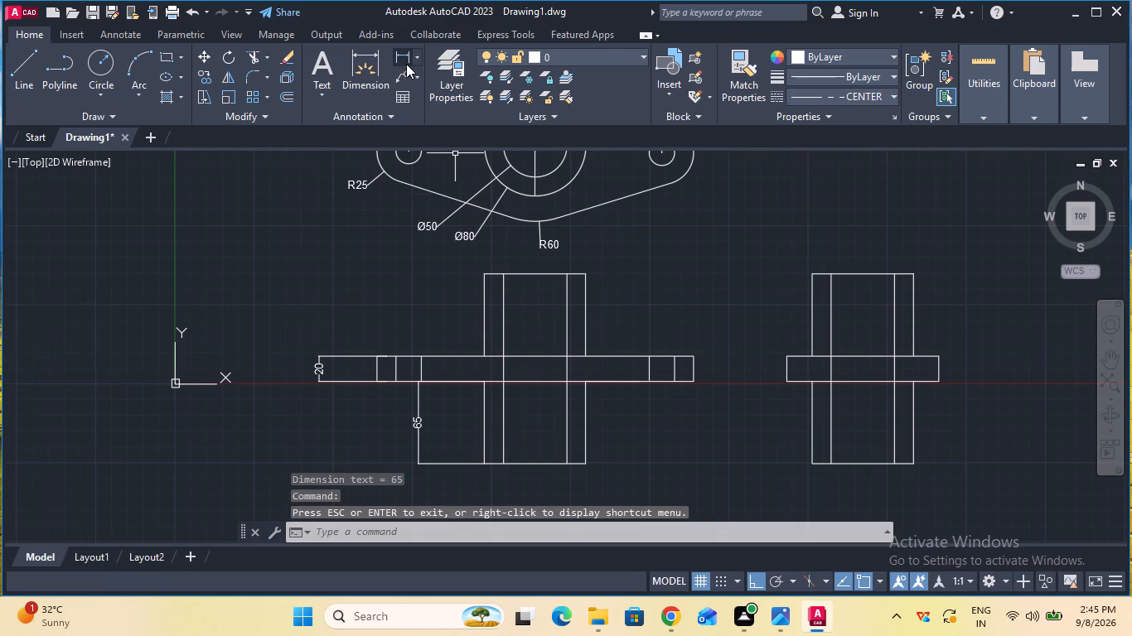
pyautogui.click(406, 60)
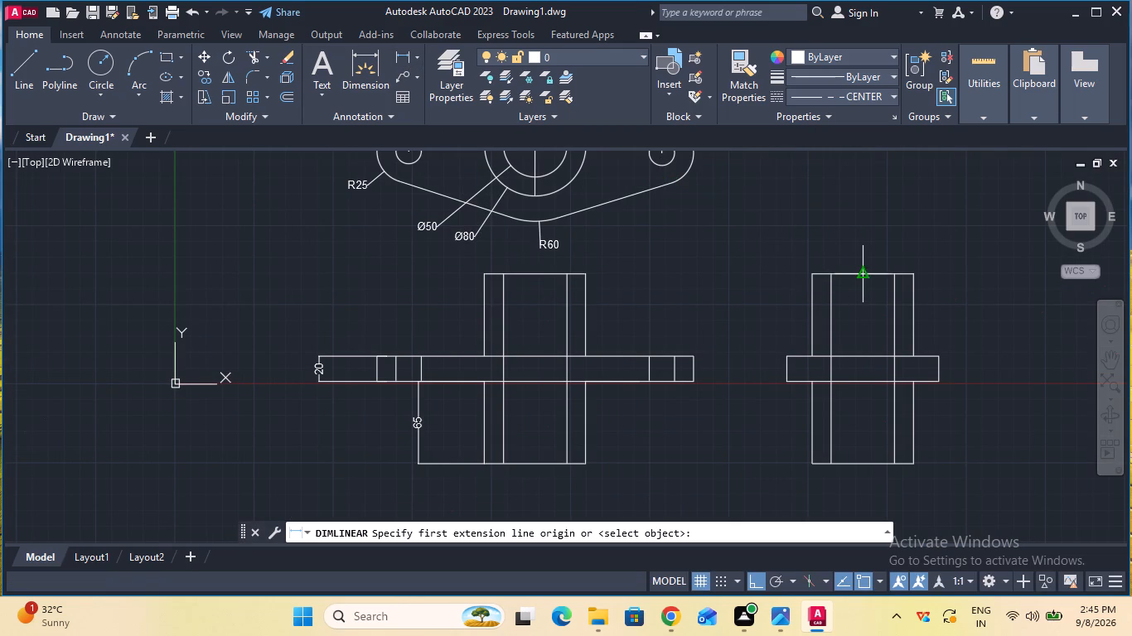
pyautogui.click(863, 277)
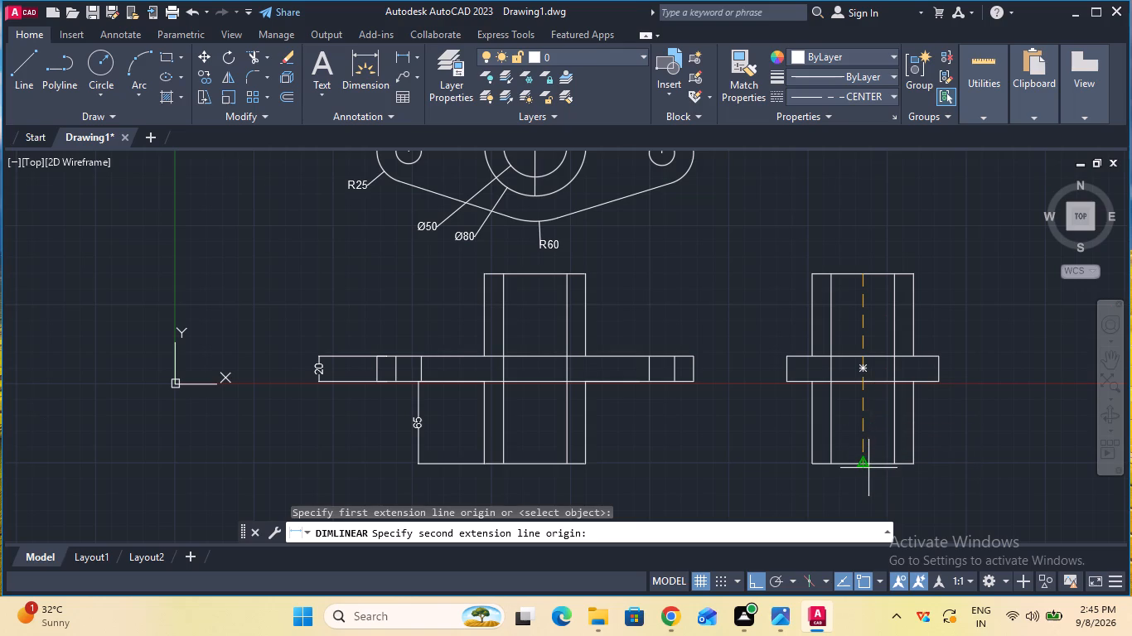
pyautogui.click(868, 468)
pyautogui.click(757, 461)
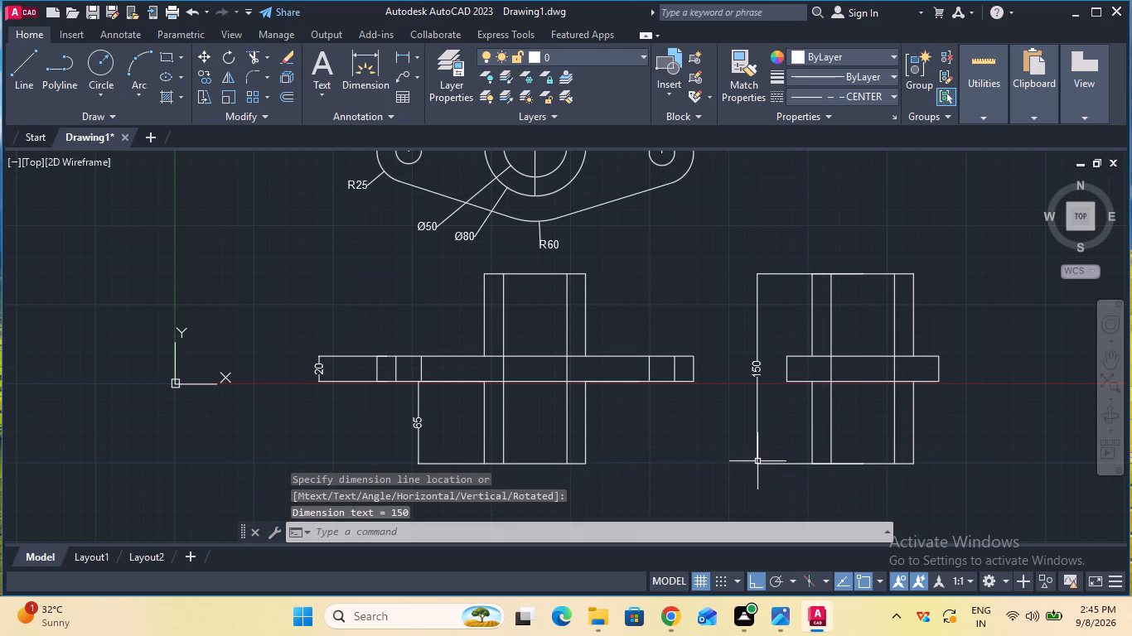
# Set the current linetype to ByBlock.
pyautogui.keyDown('ctrl'); pyautogui.scroll(-3, 840, 272); pyautogui.keyUp('ctrl')
pyautogui.keyDown('ctrl'); pyautogui.scroll(1, 840, 272); pyautogui.keyUp('ctrl')
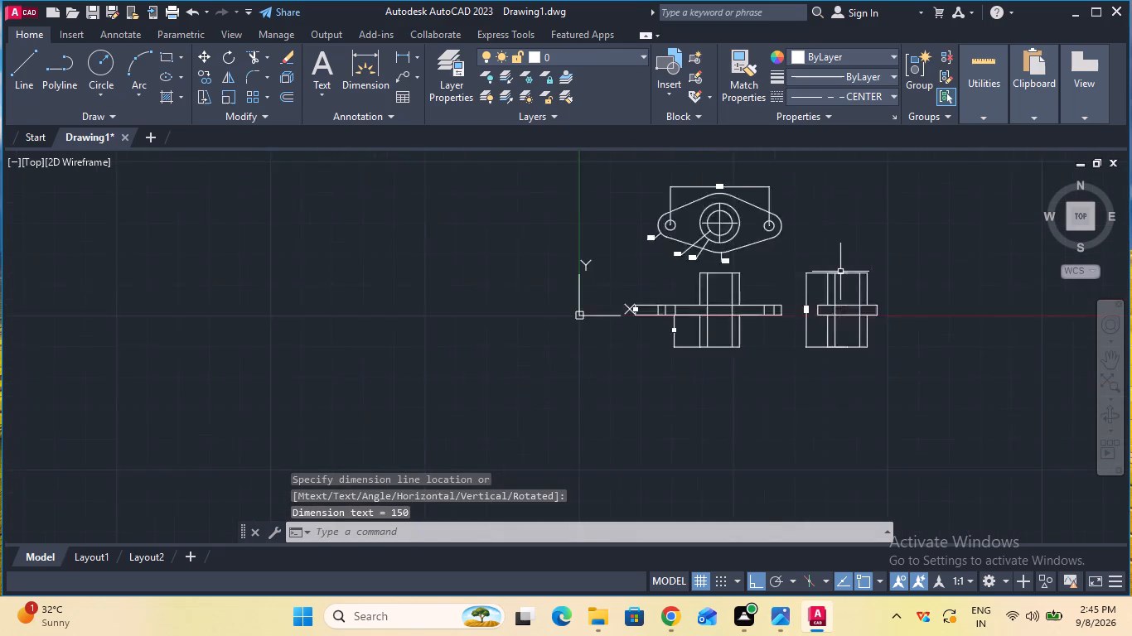
pyautogui.keyDown('ctrl'); pyautogui.scroll(1, 840, 272); pyautogui.keyUp('ctrl')
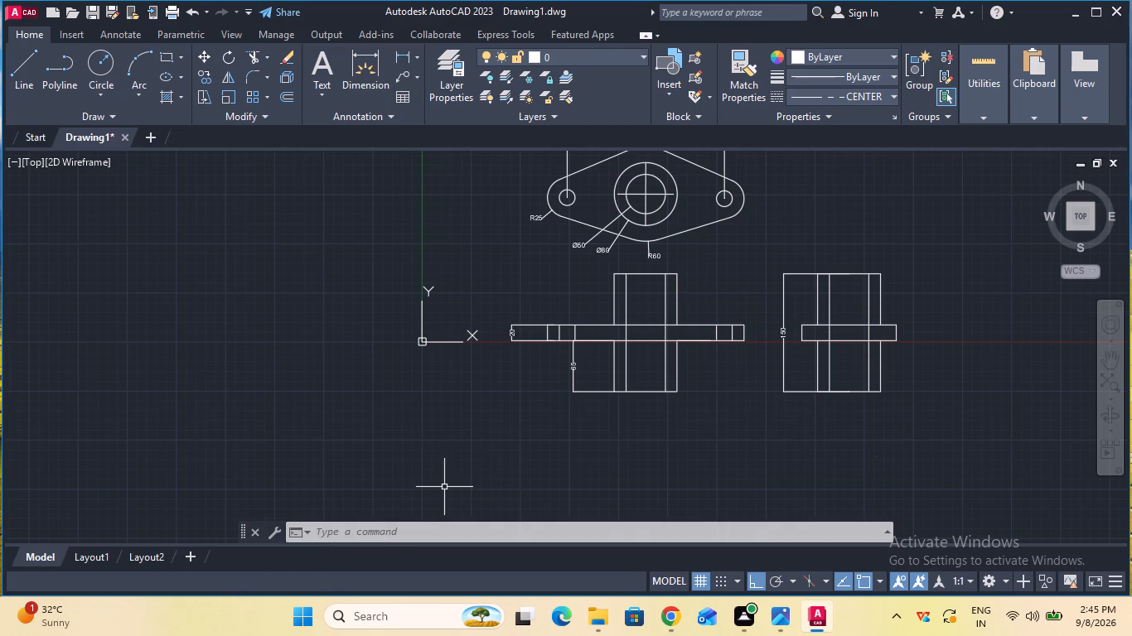
pyautogui.keyDown('ctrl'); pyautogui.scroll(2, 554, 326); pyautogui.keyUp('ctrl')
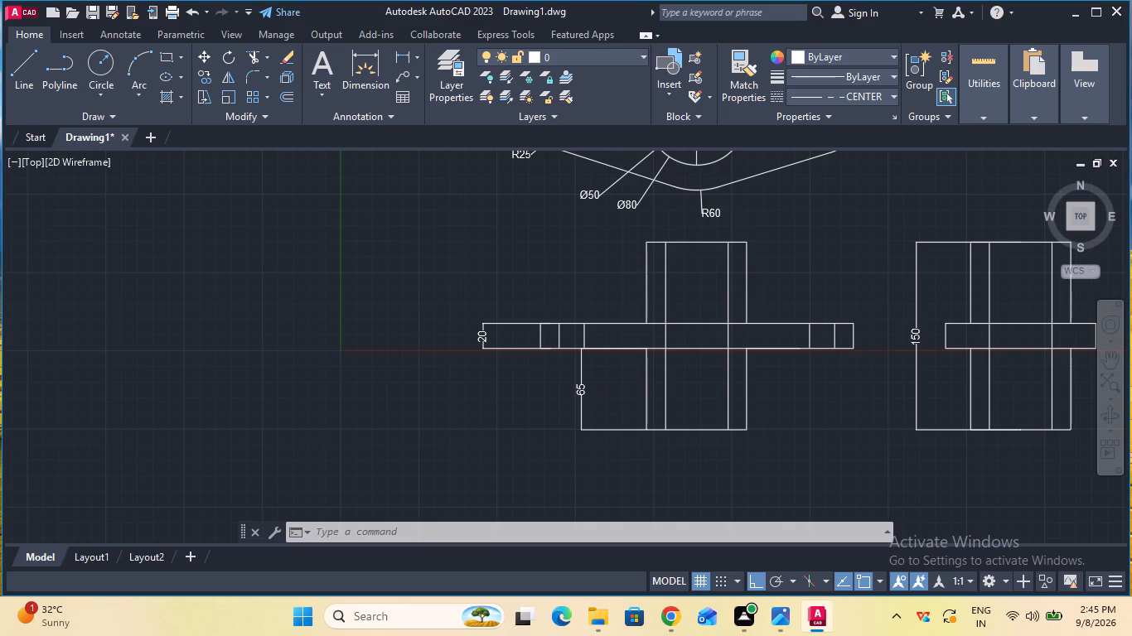
pyautogui.keyDown('ctrl'); pyautogui.scroll(-2, 554, 326); pyautogui.keyUp('ctrl')
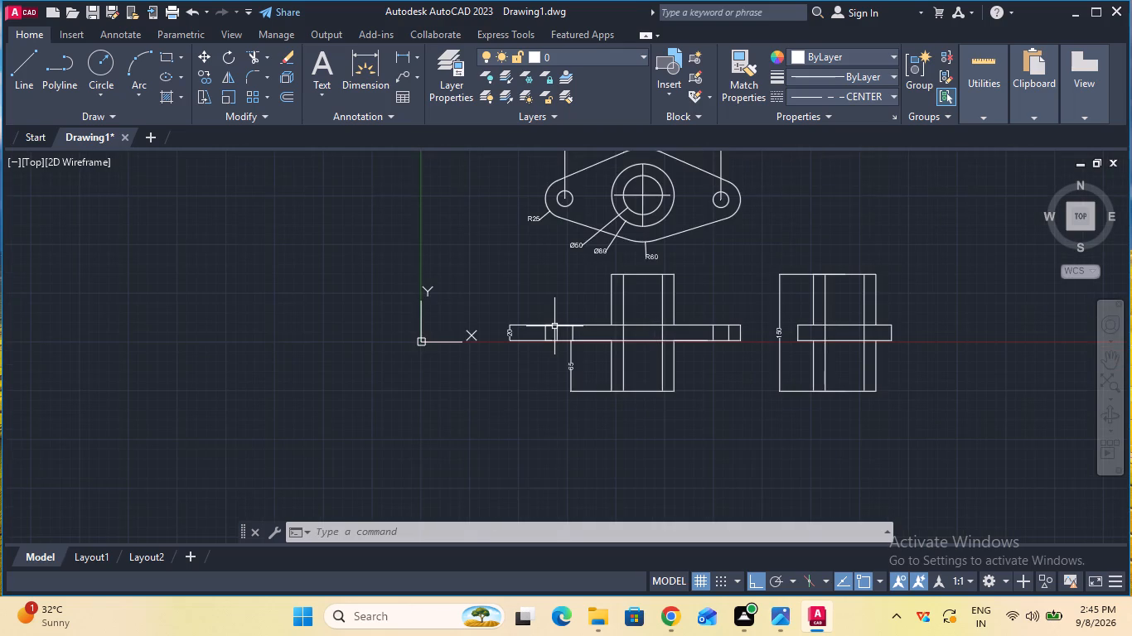
pyautogui.click(889, 98)
pyautogui.click(875, 144)
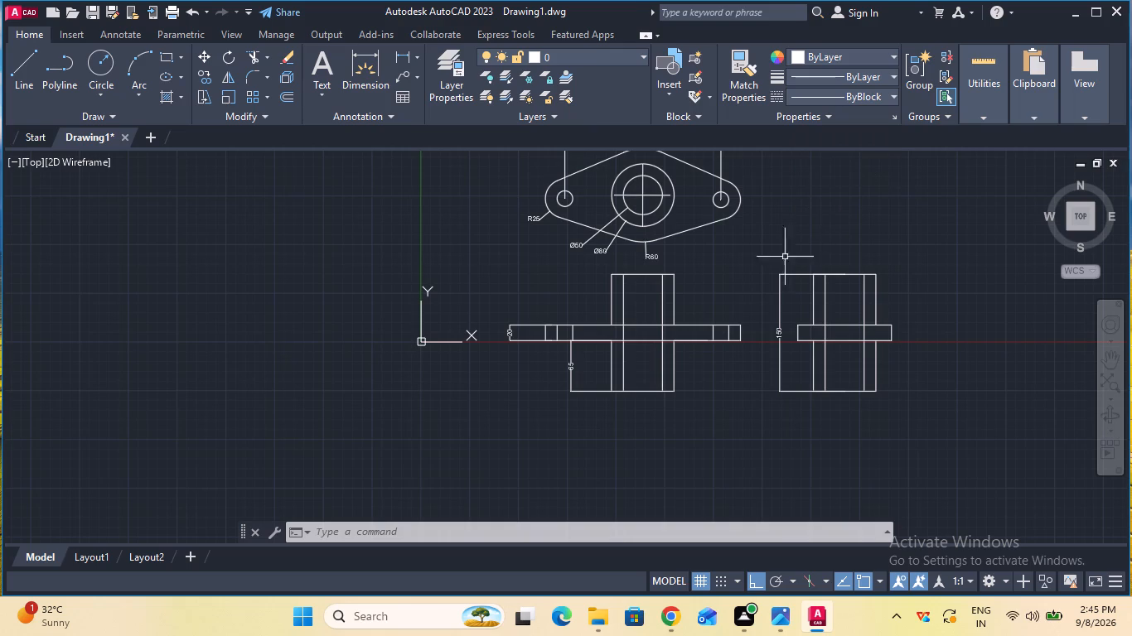
# Run the LOGFILEOFF command to turn off log file recording.
pyautogui.click(520, 542)
pyautogui.write('log')
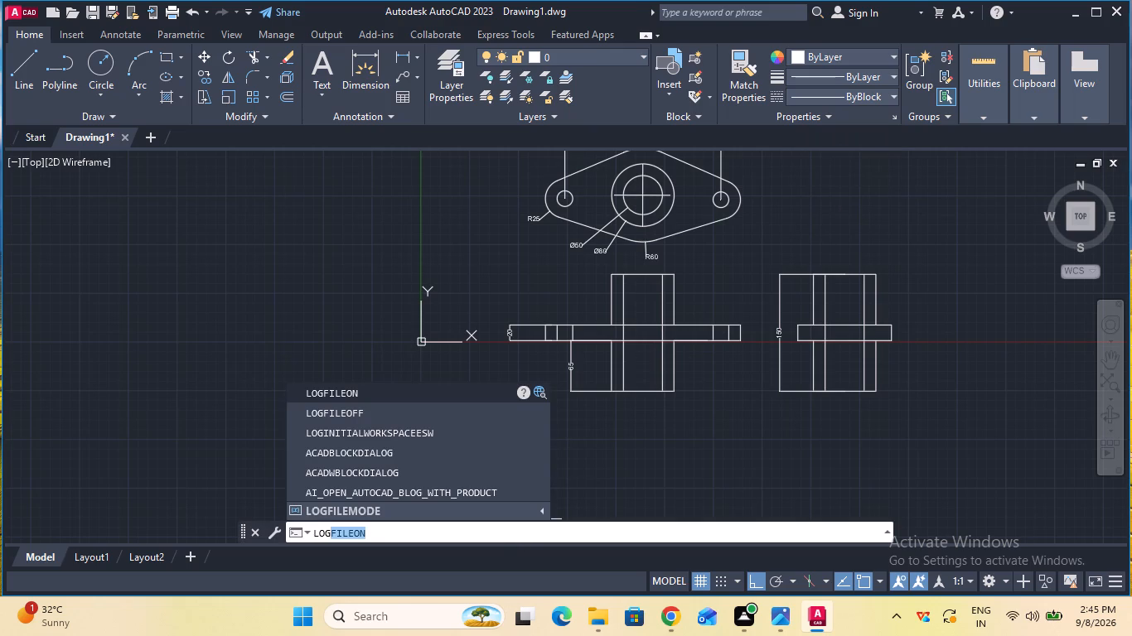
pyautogui.click(394, 415)
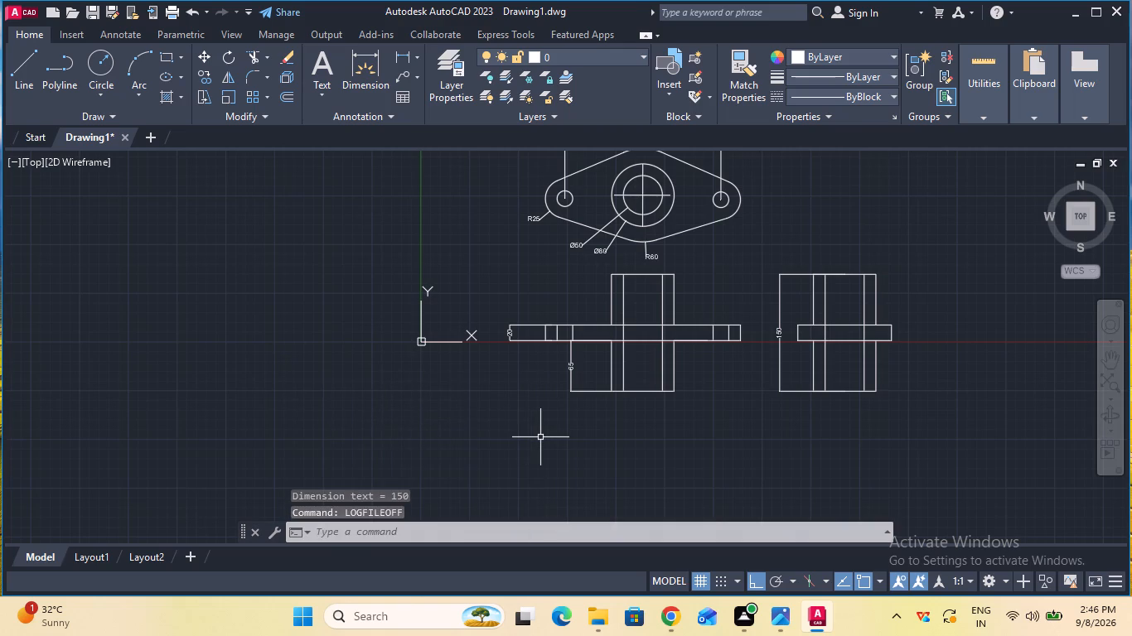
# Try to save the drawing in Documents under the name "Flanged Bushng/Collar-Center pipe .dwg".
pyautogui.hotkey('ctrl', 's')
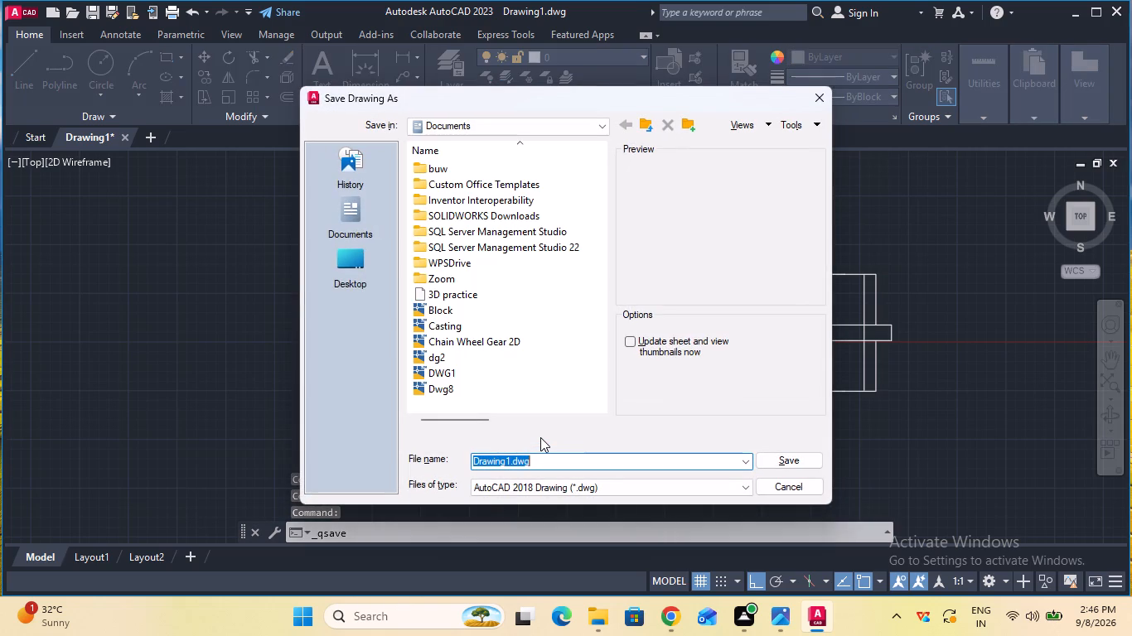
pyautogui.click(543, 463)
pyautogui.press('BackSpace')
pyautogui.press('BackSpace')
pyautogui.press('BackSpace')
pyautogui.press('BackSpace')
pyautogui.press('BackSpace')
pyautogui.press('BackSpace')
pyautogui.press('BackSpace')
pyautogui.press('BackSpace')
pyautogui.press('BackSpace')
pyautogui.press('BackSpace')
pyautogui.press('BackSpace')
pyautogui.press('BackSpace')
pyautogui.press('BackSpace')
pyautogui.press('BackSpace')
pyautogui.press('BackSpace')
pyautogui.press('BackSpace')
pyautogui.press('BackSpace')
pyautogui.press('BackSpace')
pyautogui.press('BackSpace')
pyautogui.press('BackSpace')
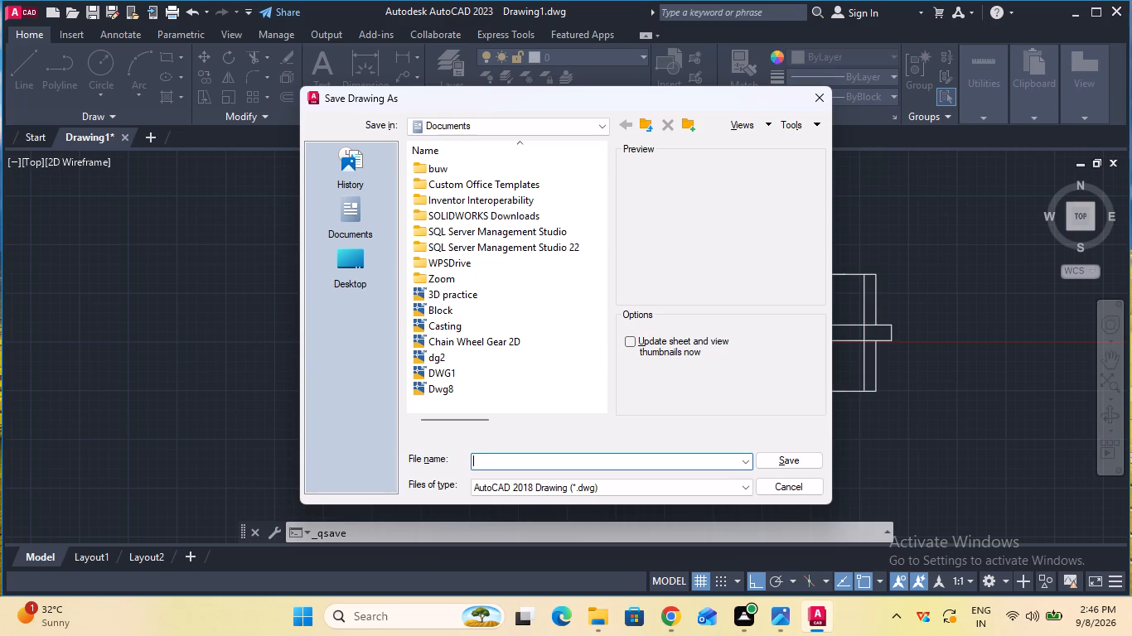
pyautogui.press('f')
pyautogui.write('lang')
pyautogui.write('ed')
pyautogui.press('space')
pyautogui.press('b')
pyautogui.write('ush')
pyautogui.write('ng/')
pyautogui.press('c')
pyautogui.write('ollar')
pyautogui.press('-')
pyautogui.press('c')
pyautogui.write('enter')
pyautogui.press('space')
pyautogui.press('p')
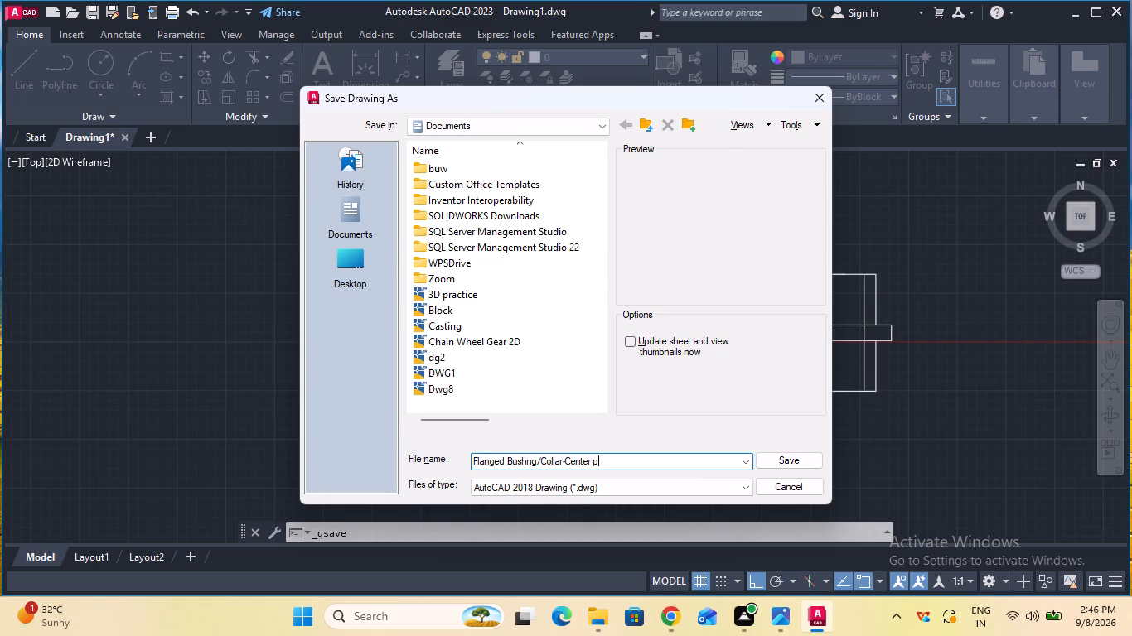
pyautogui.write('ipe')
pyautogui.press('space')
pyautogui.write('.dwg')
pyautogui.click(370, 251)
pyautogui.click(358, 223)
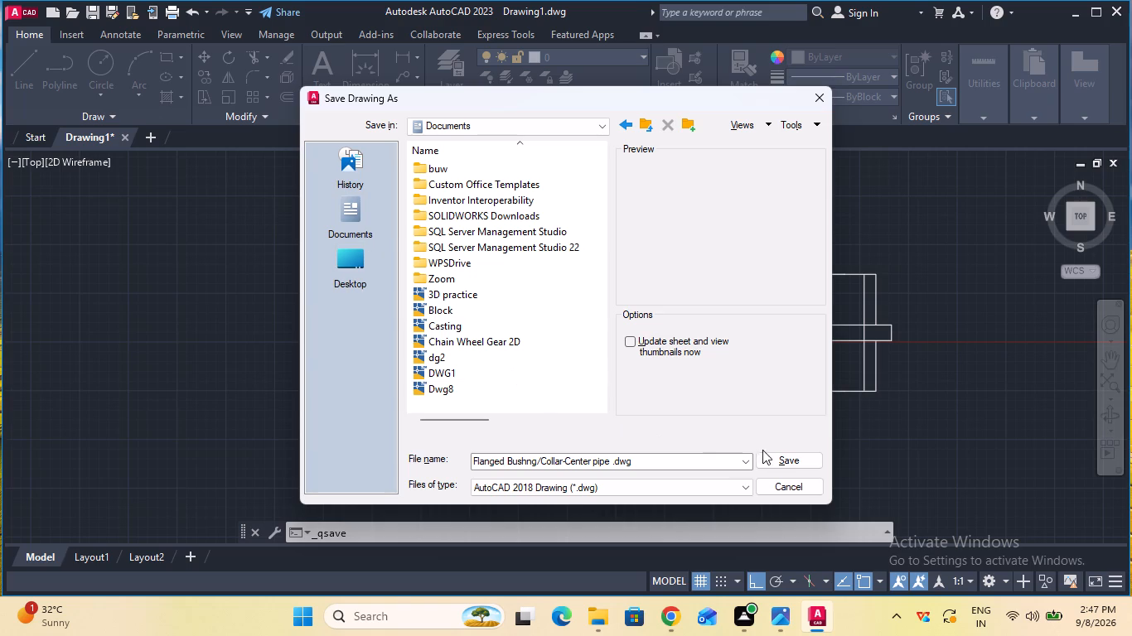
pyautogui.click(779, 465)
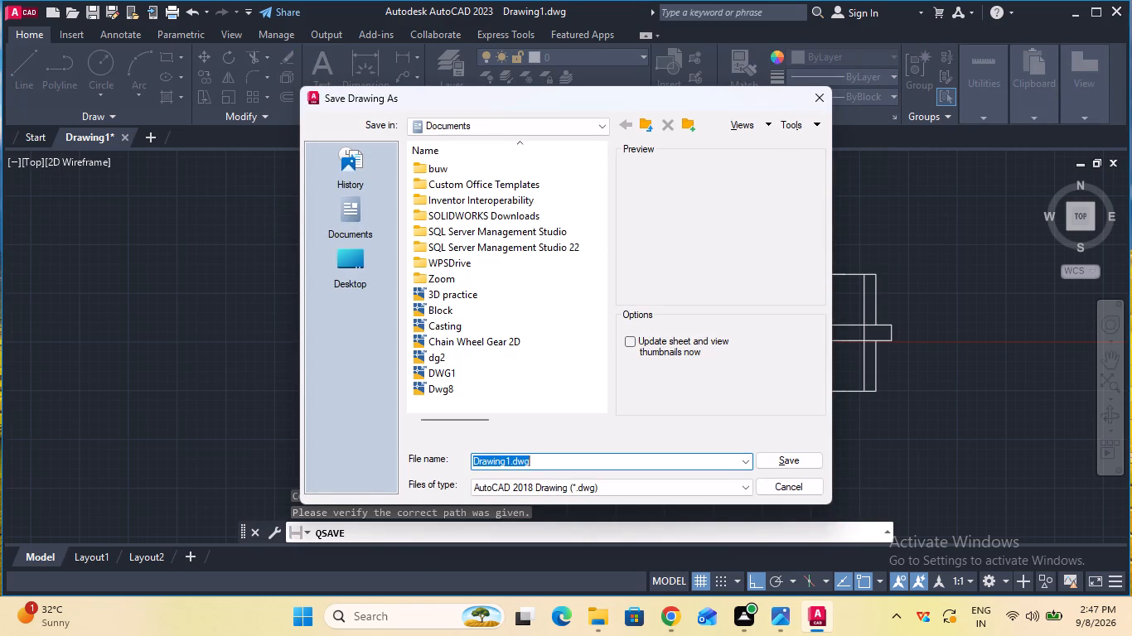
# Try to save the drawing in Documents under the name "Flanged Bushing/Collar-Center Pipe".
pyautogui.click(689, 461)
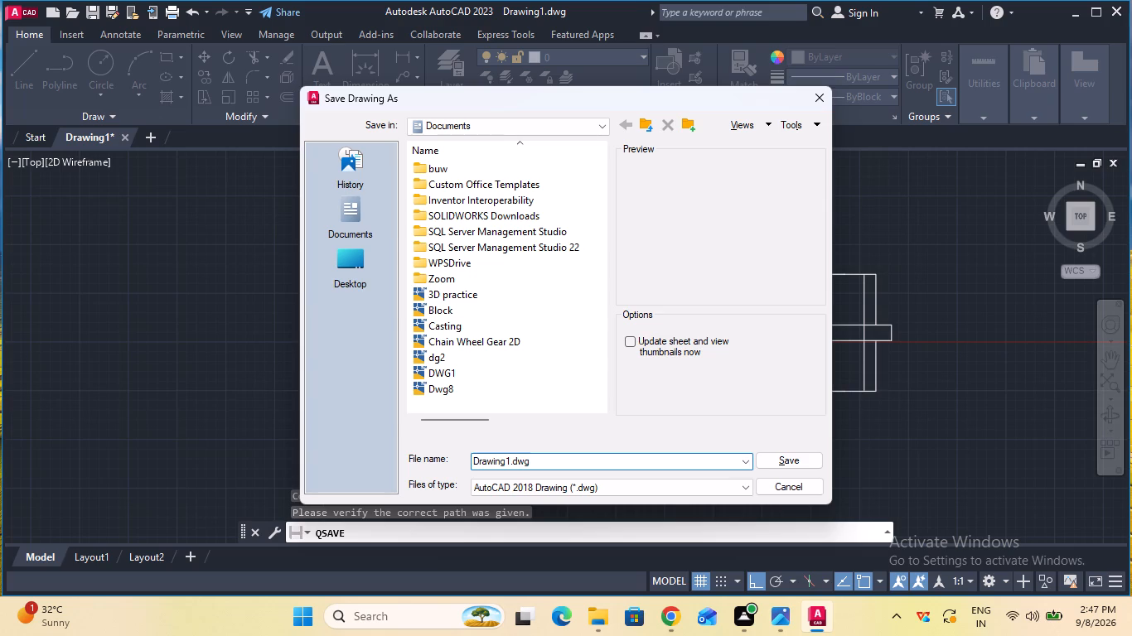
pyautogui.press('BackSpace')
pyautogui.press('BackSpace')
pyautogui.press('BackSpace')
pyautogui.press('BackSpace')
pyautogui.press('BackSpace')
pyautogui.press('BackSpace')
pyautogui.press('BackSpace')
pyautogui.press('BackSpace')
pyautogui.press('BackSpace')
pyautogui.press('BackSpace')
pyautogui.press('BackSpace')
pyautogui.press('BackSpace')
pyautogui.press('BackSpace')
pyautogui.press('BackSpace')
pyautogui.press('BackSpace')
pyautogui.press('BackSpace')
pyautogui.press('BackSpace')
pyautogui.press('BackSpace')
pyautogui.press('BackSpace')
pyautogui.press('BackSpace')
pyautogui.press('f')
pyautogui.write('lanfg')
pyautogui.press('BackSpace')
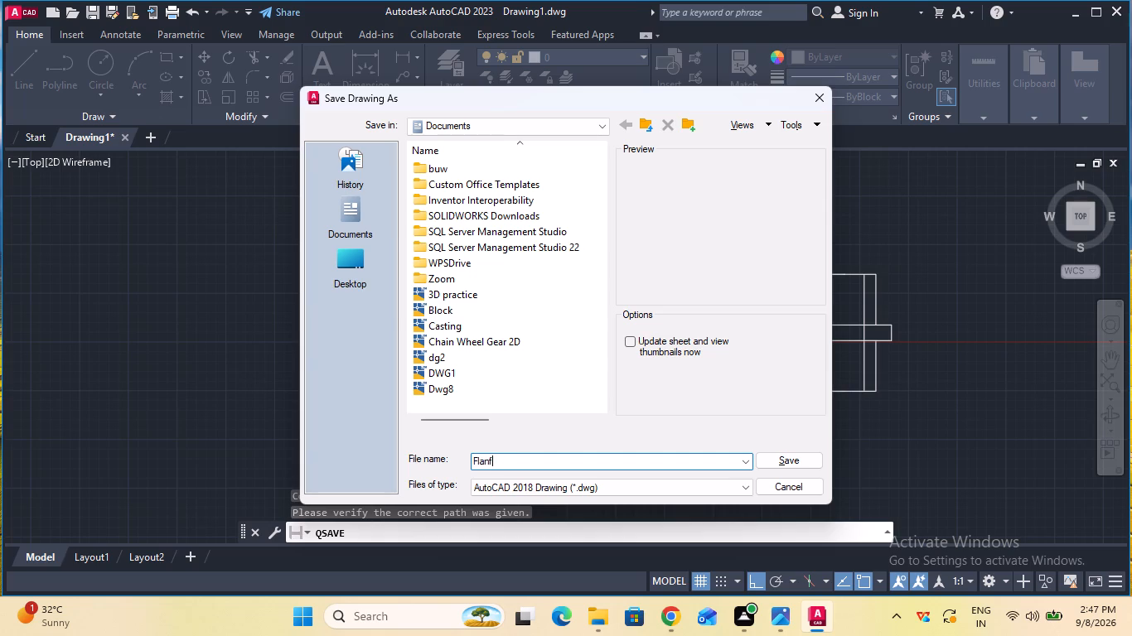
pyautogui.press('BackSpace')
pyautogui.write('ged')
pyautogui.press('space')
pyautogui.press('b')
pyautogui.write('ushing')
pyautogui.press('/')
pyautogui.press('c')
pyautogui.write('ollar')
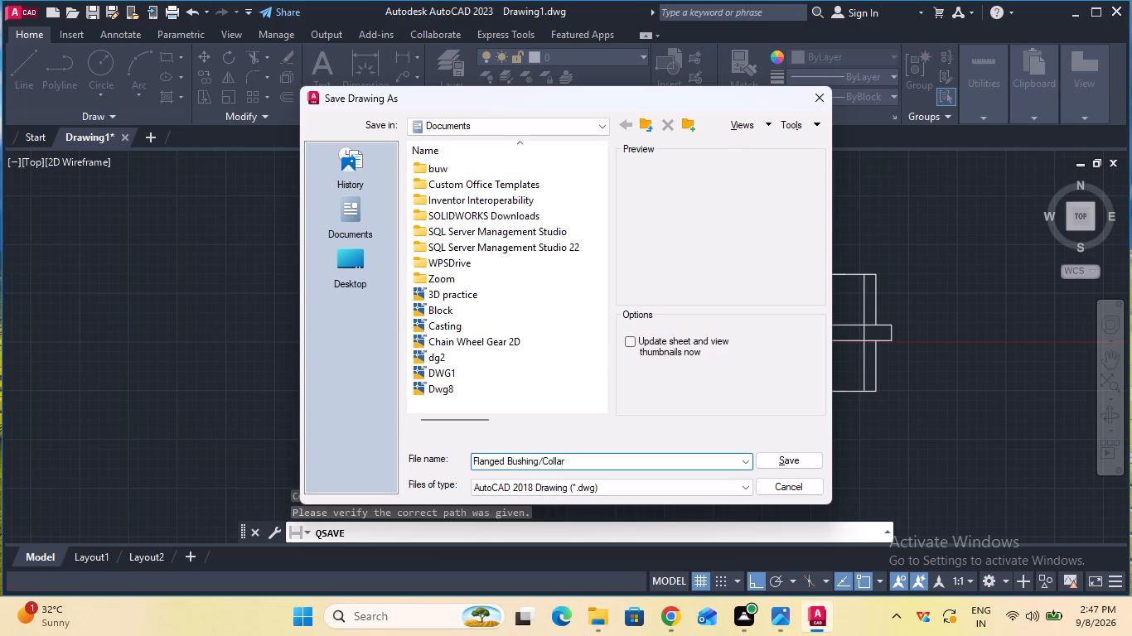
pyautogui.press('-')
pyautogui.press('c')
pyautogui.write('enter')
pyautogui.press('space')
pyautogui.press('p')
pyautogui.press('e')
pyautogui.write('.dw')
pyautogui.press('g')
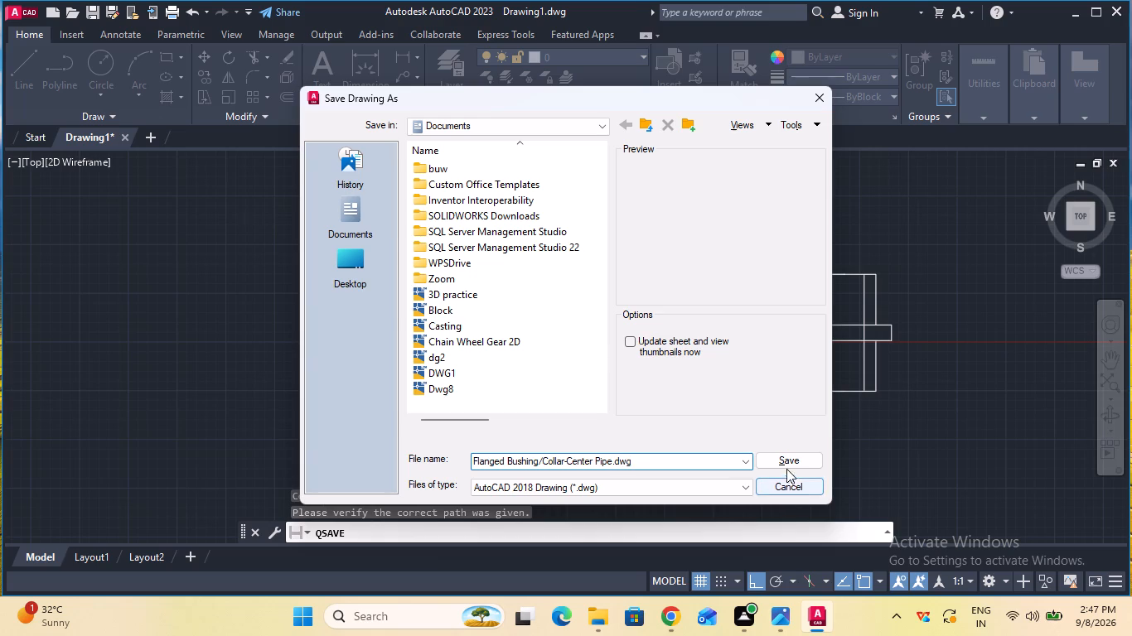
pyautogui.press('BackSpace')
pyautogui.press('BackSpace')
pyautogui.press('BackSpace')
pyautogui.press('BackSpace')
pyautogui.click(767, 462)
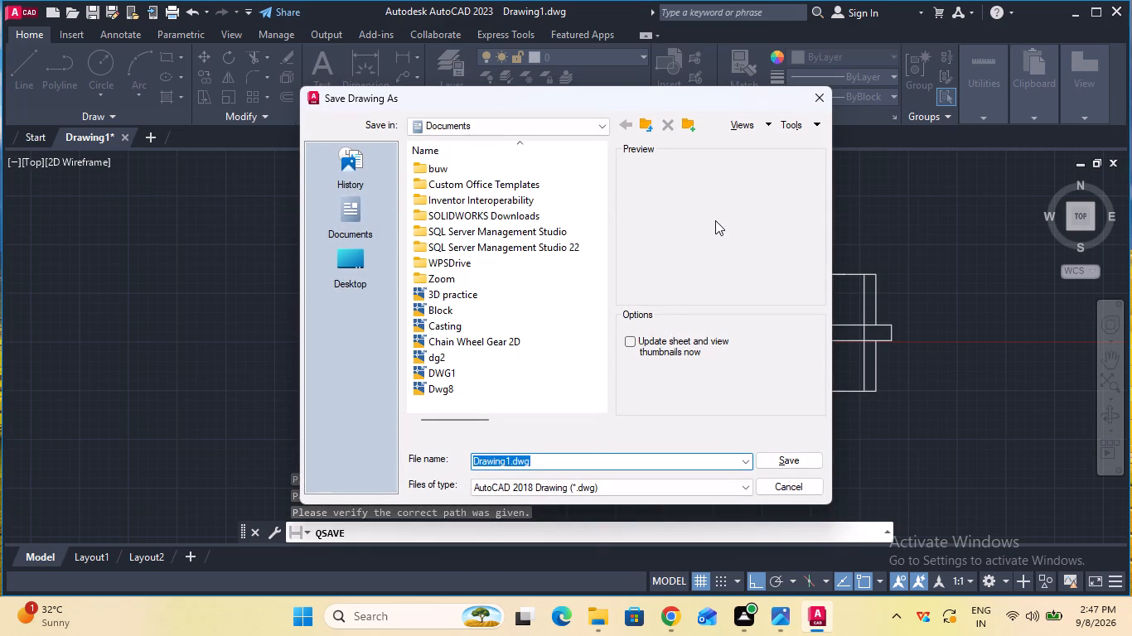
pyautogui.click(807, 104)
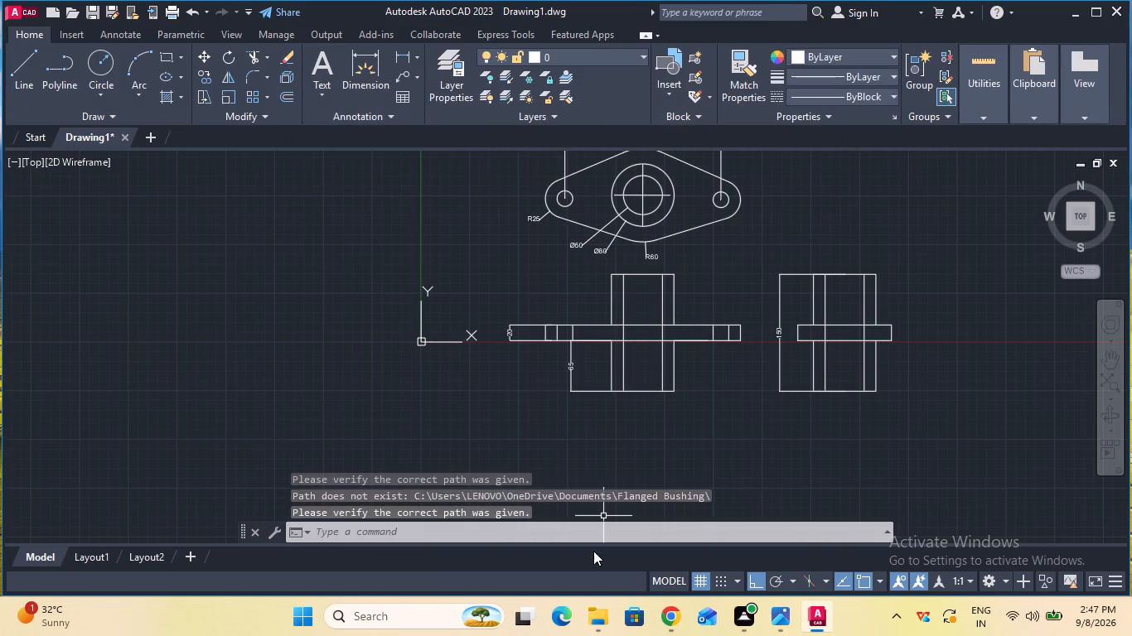
# Switch to File Explorer and delete the file "FujiWindows-win-Setup (2)" from the Downloads folder.
pyautogui.click(589, 617)
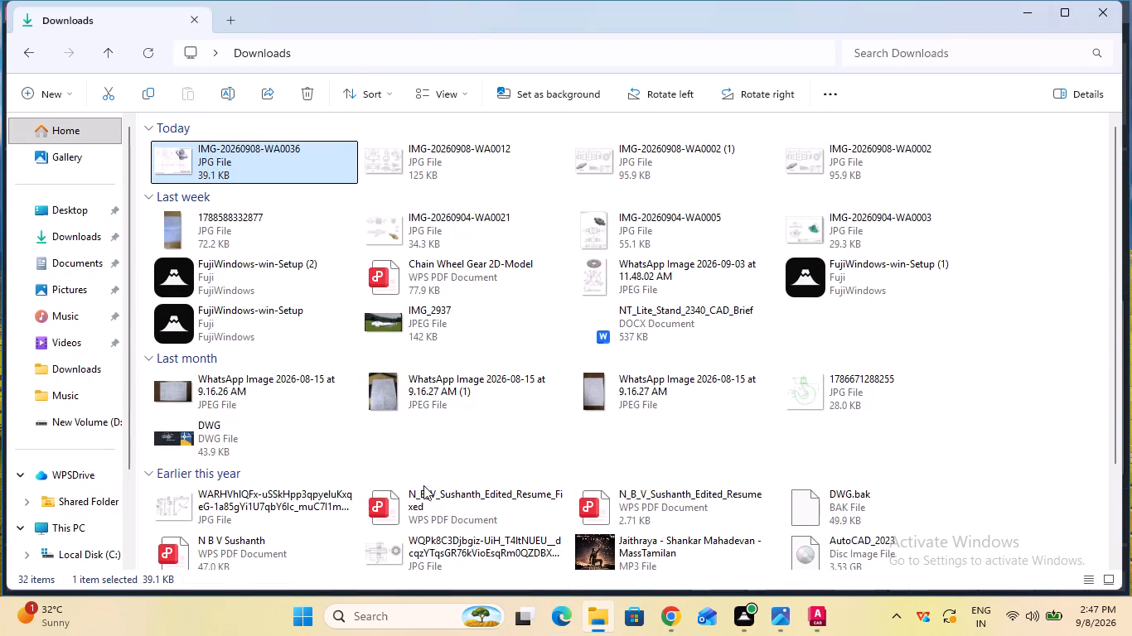
pyautogui.click(52, 238)
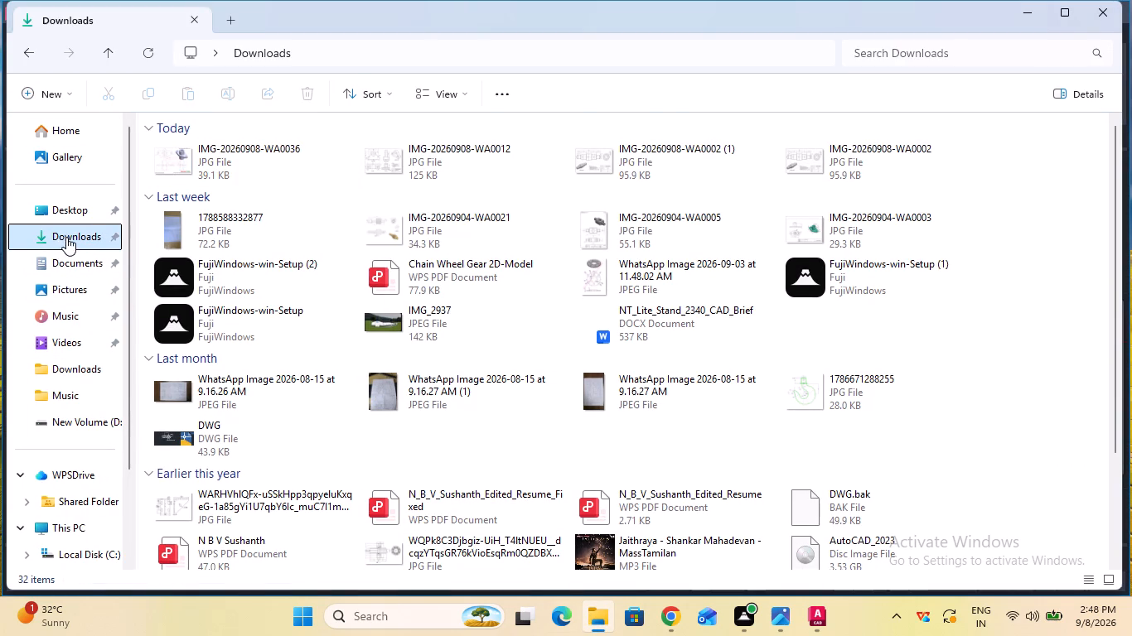
pyautogui.doubleClick(69, 237)
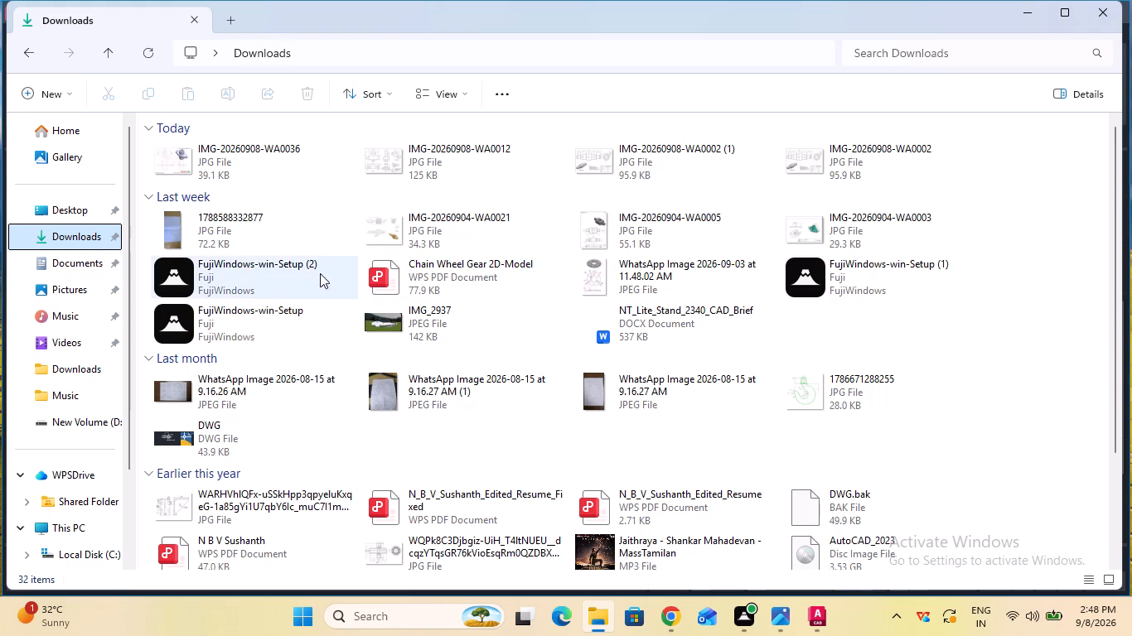
pyautogui.click(280, 275)
pyautogui.rightClick(280, 275)
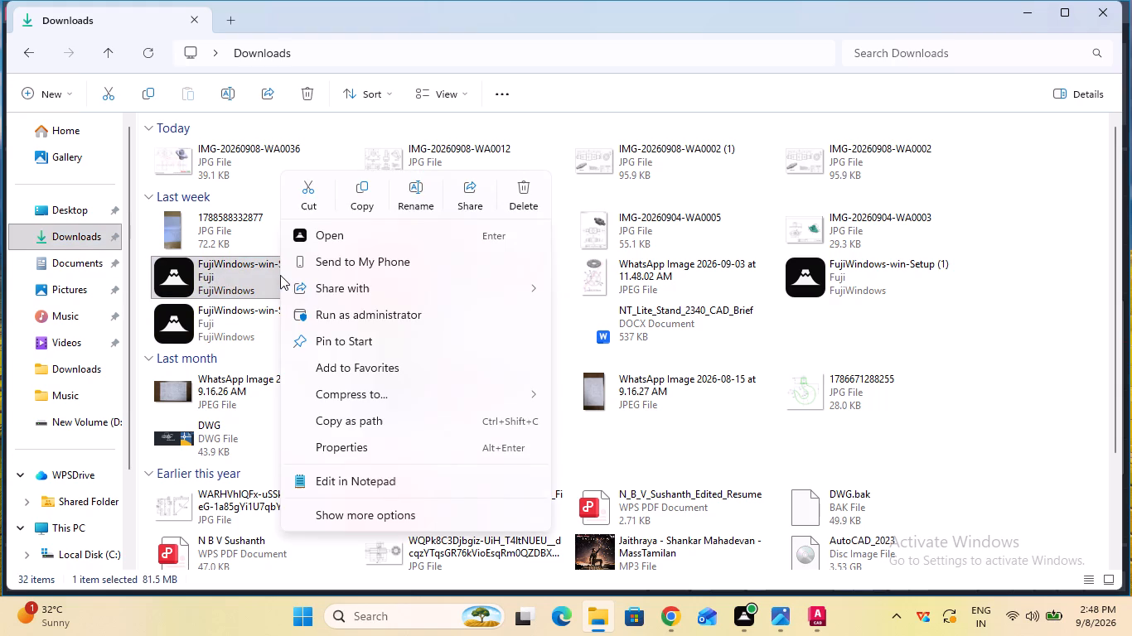
pyautogui.click(516, 199)
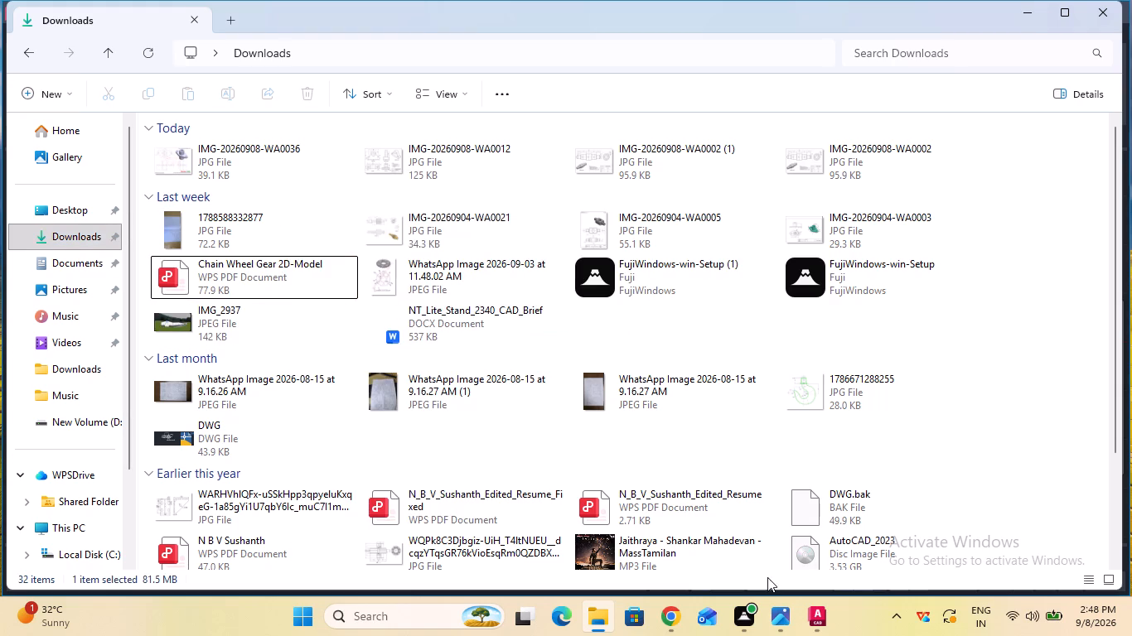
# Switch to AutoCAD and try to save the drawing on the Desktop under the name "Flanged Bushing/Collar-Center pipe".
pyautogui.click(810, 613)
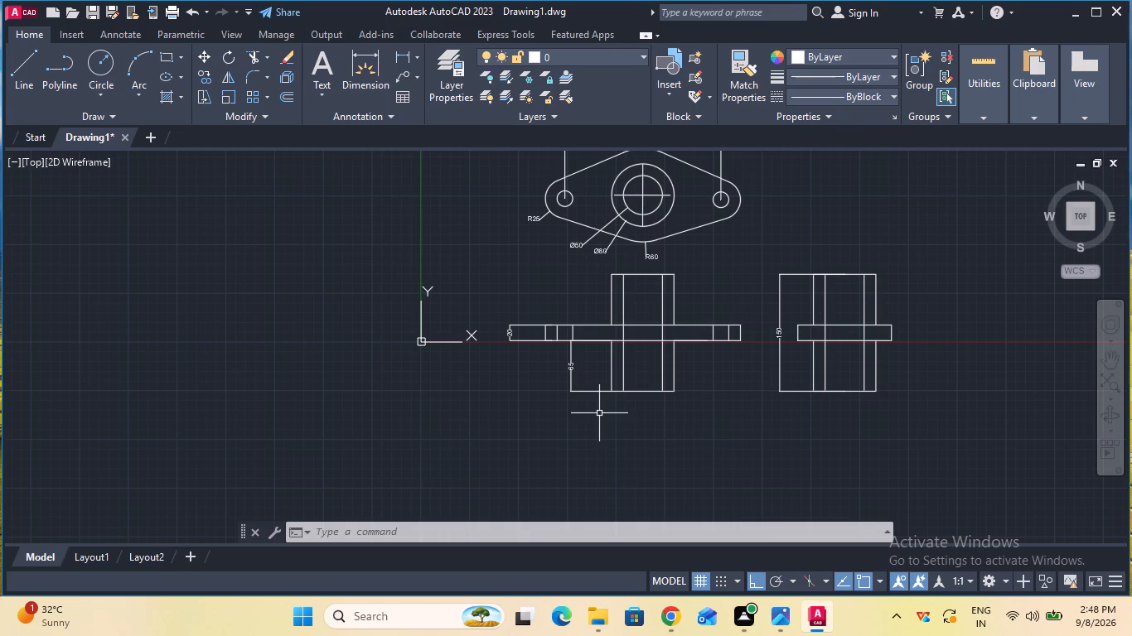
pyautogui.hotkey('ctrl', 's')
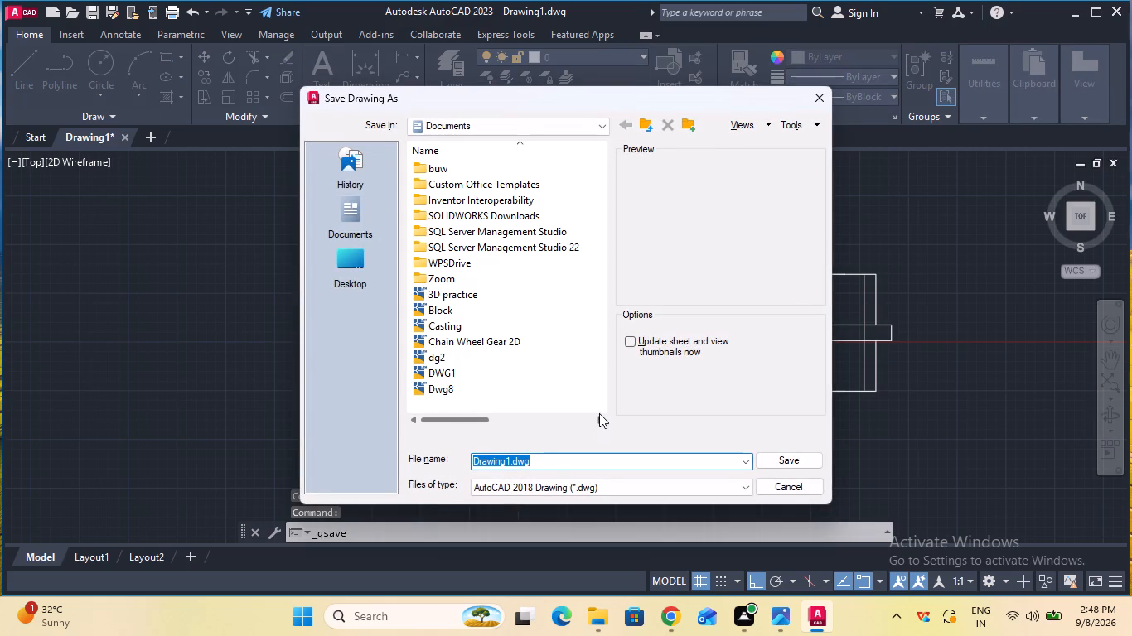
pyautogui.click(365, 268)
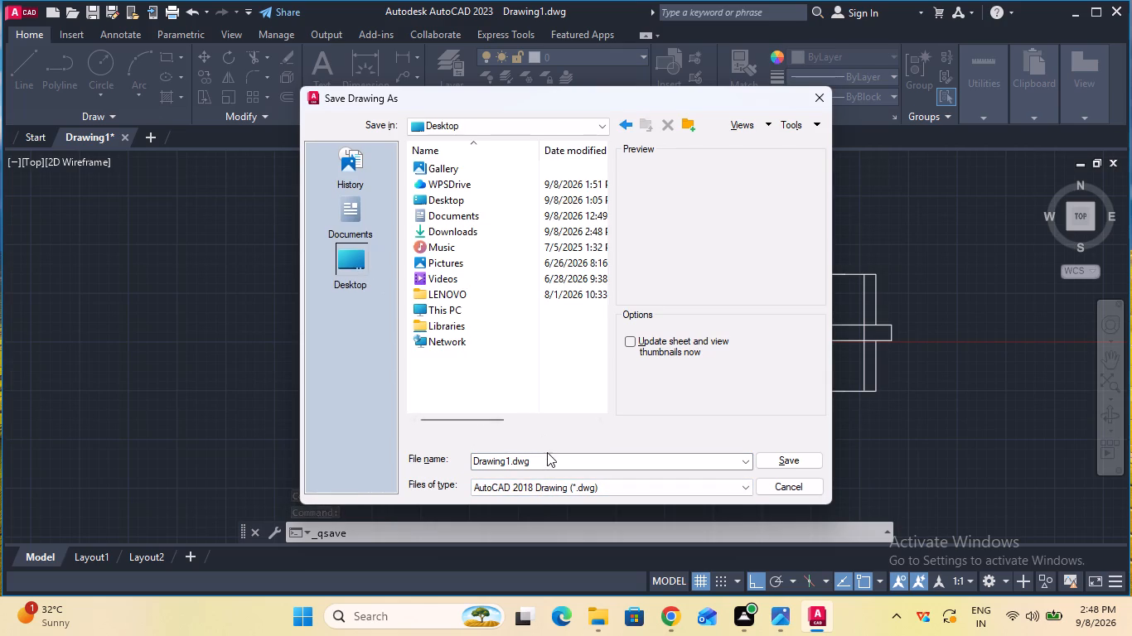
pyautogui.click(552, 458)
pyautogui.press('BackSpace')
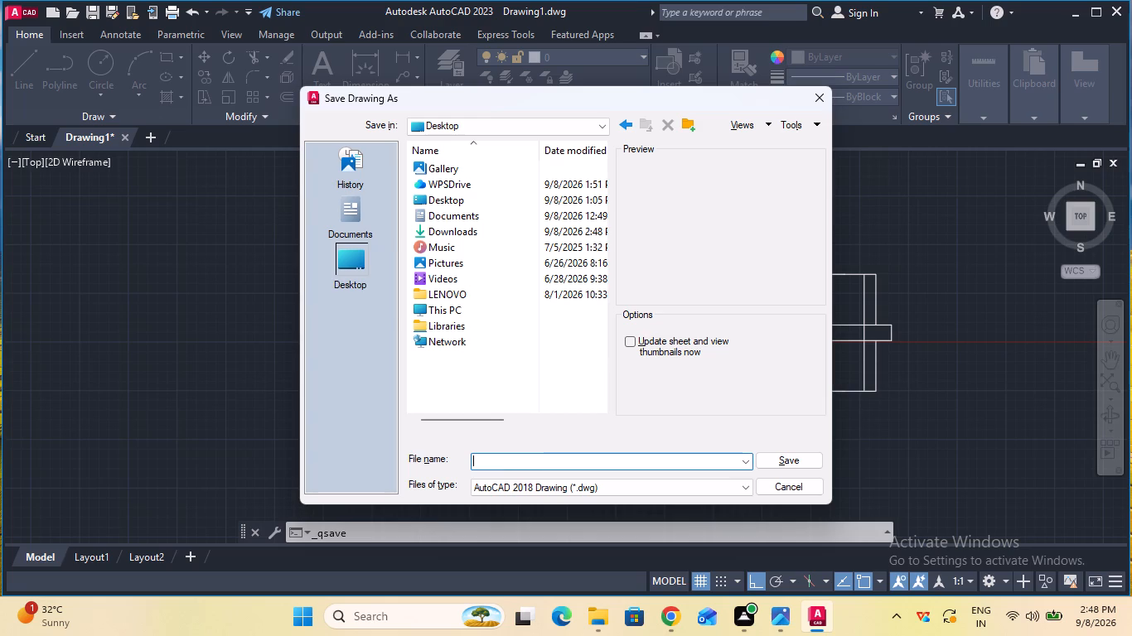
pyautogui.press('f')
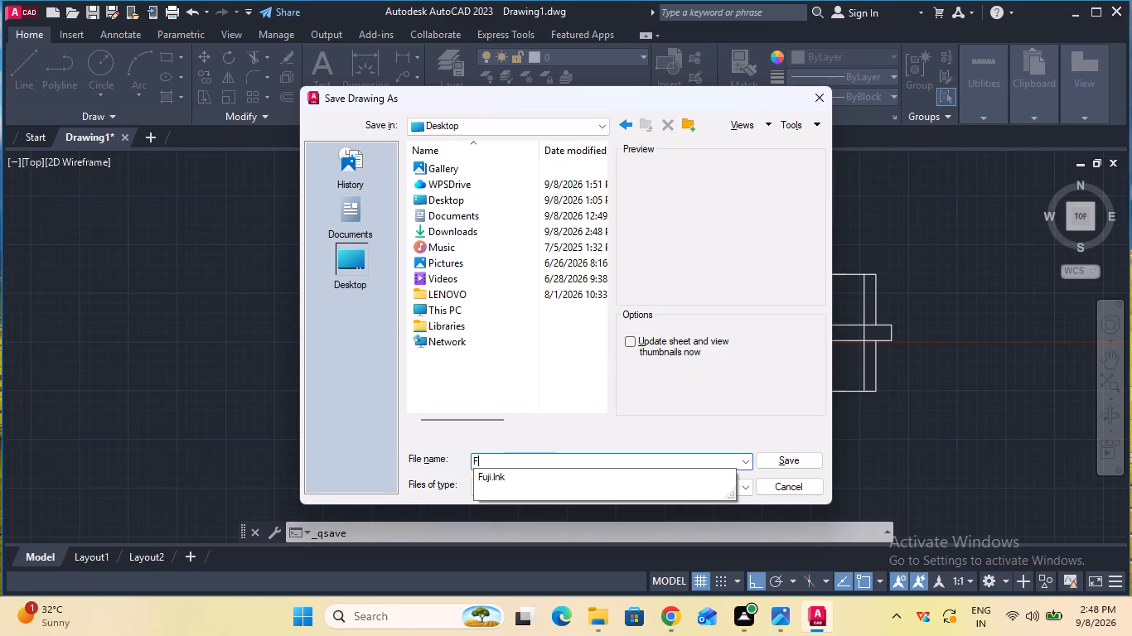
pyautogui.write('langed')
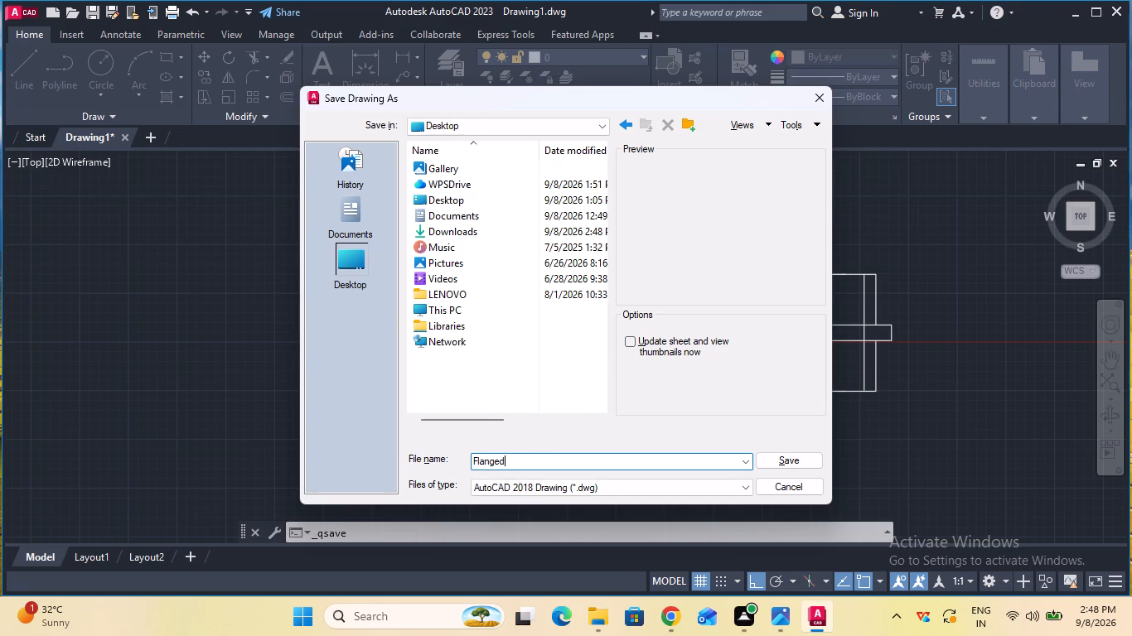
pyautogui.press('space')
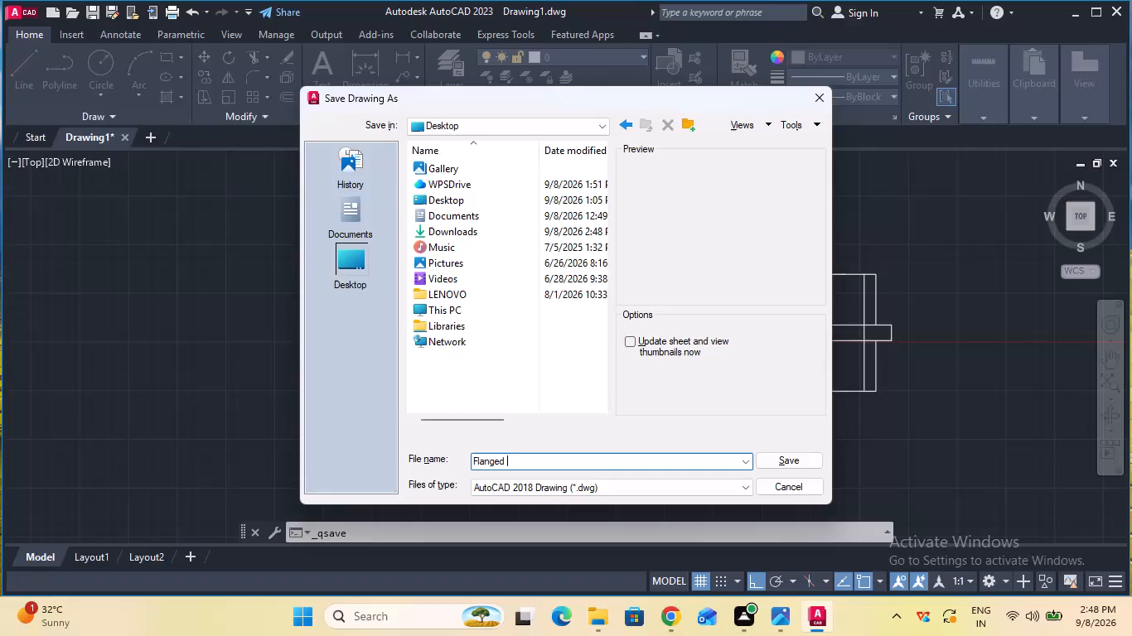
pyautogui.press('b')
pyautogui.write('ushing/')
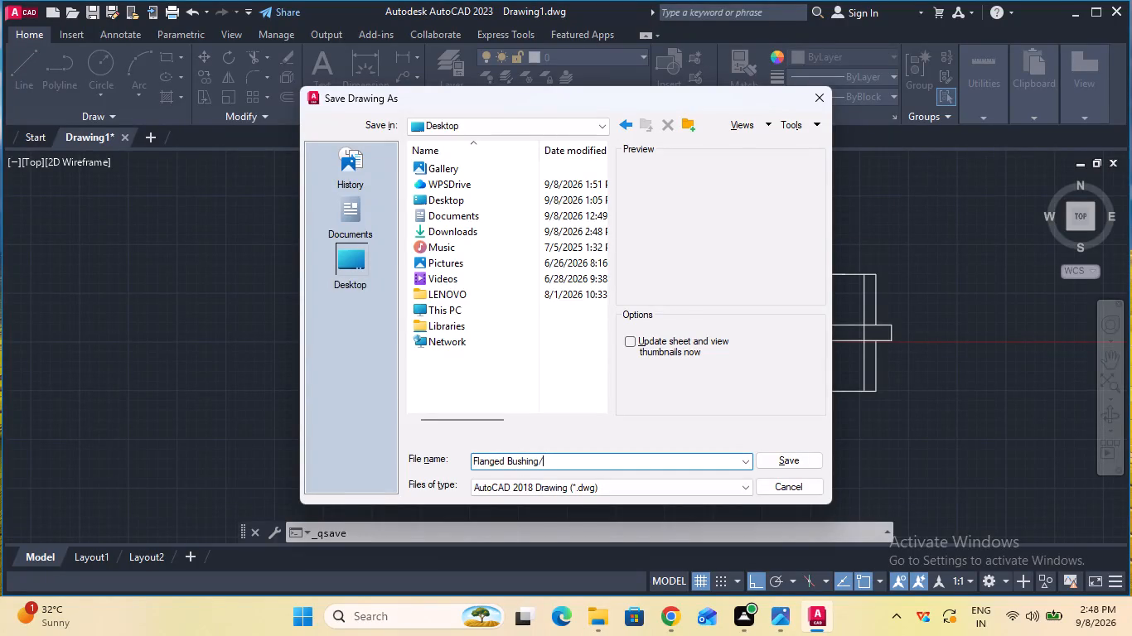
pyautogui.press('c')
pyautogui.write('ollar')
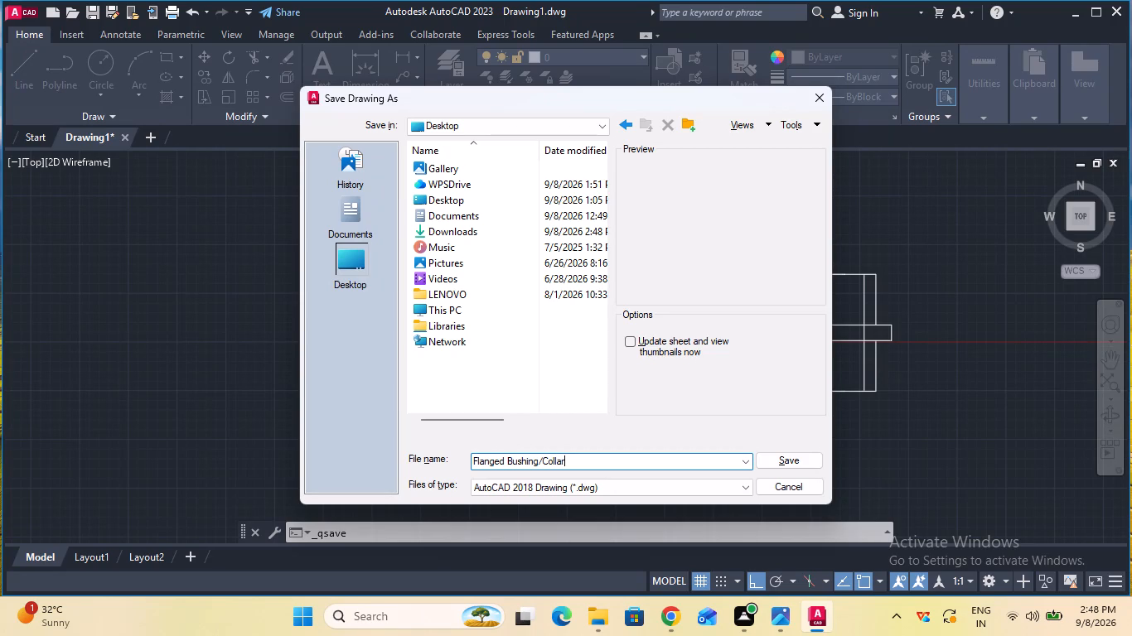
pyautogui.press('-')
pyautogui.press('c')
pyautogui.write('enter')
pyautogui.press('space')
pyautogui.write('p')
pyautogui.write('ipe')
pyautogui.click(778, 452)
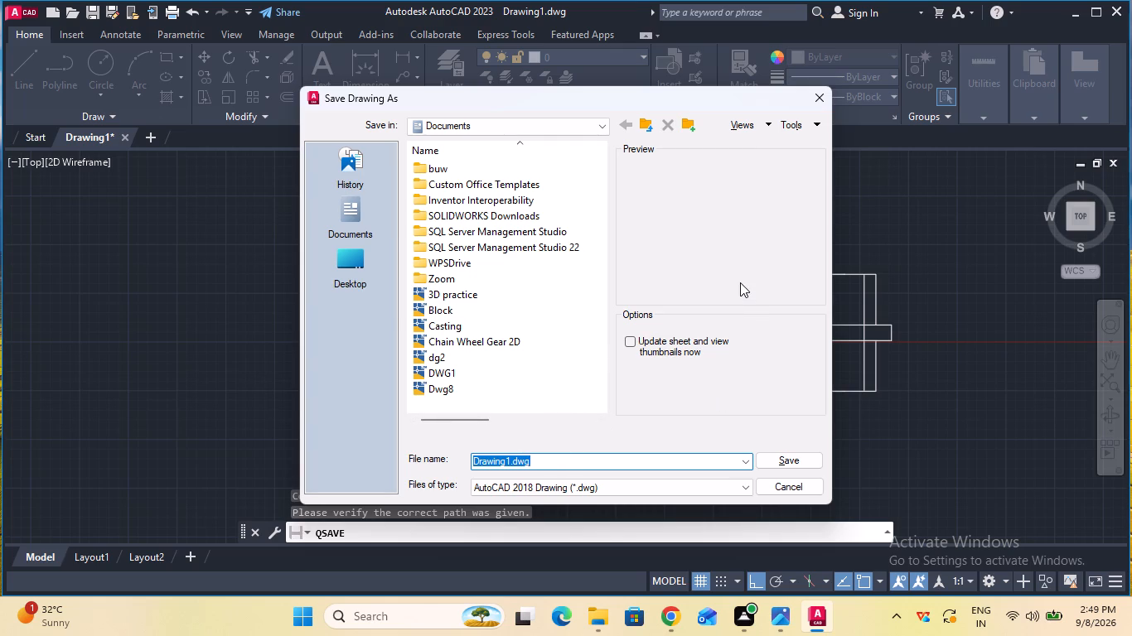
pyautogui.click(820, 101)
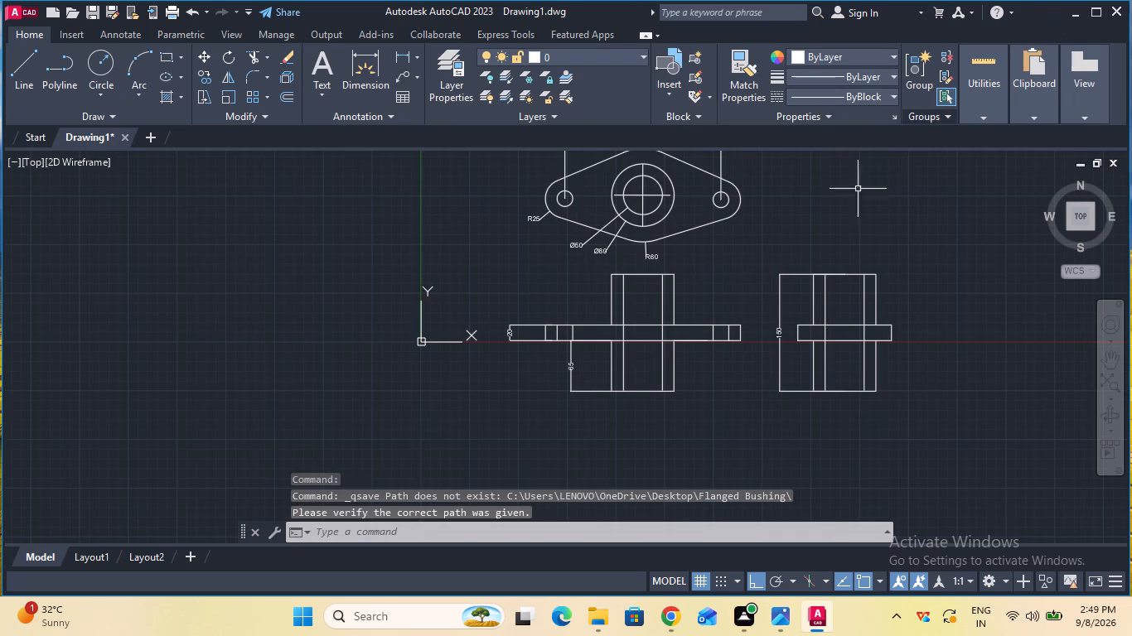
# Switch to File Explorer and delete the DWG file "Chain Wheel Gear 2D" from the Documents folder.
pyautogui.click(587, 627)
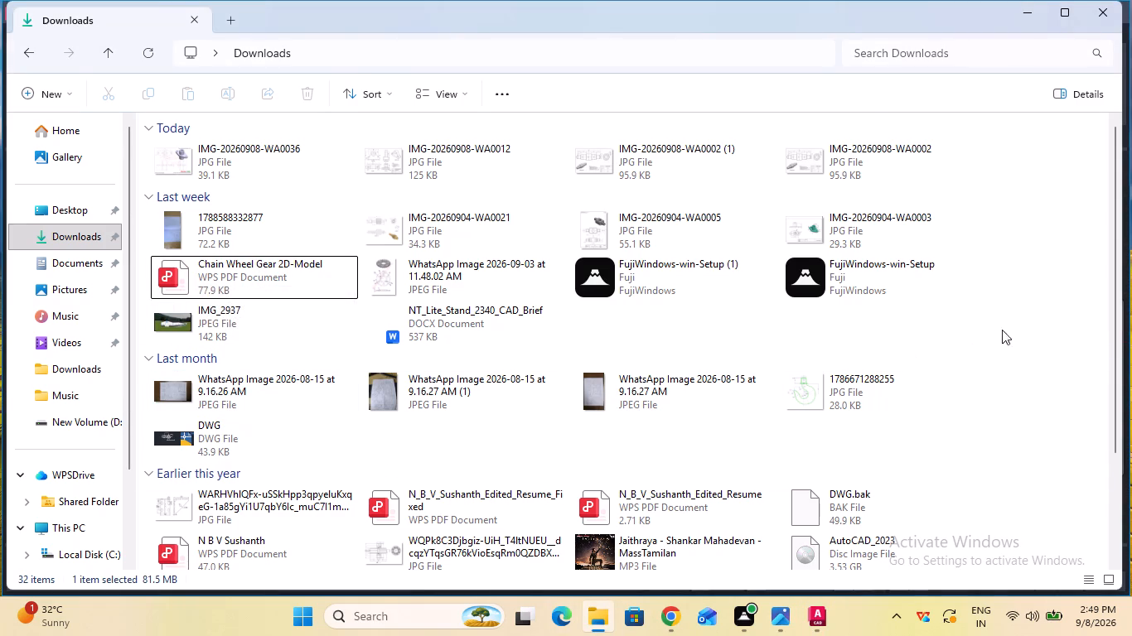
pyautogui.moveTo(1120, 320); pyautogui.dragTo(1126, 439)
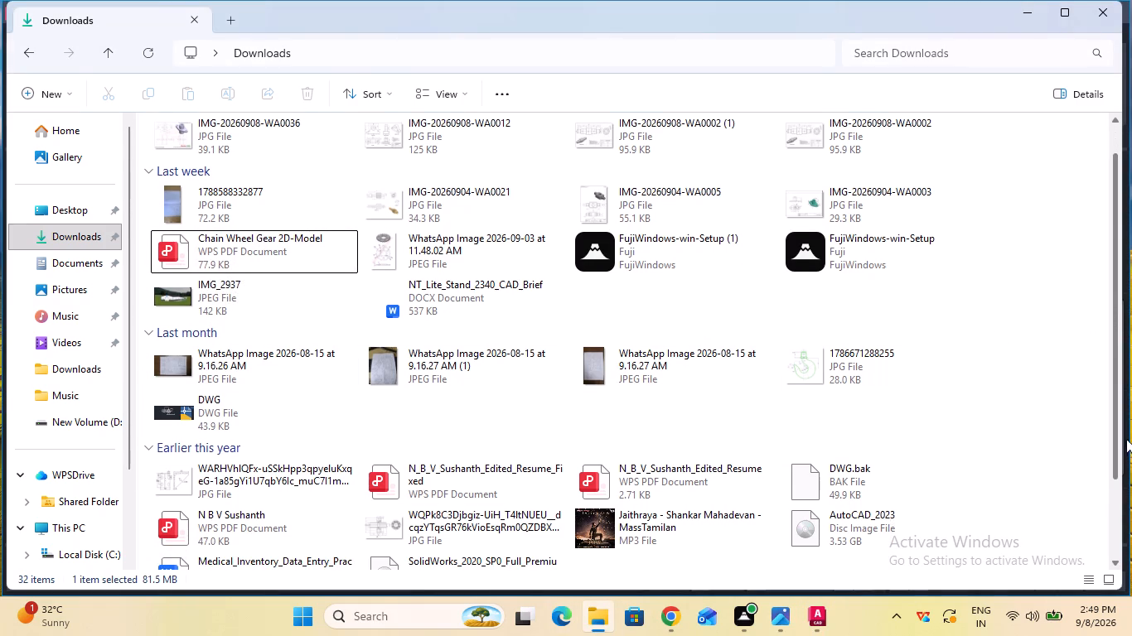
pyautogui.moveTo(1126, 439); pyautogui.dragTo(1123, 254)
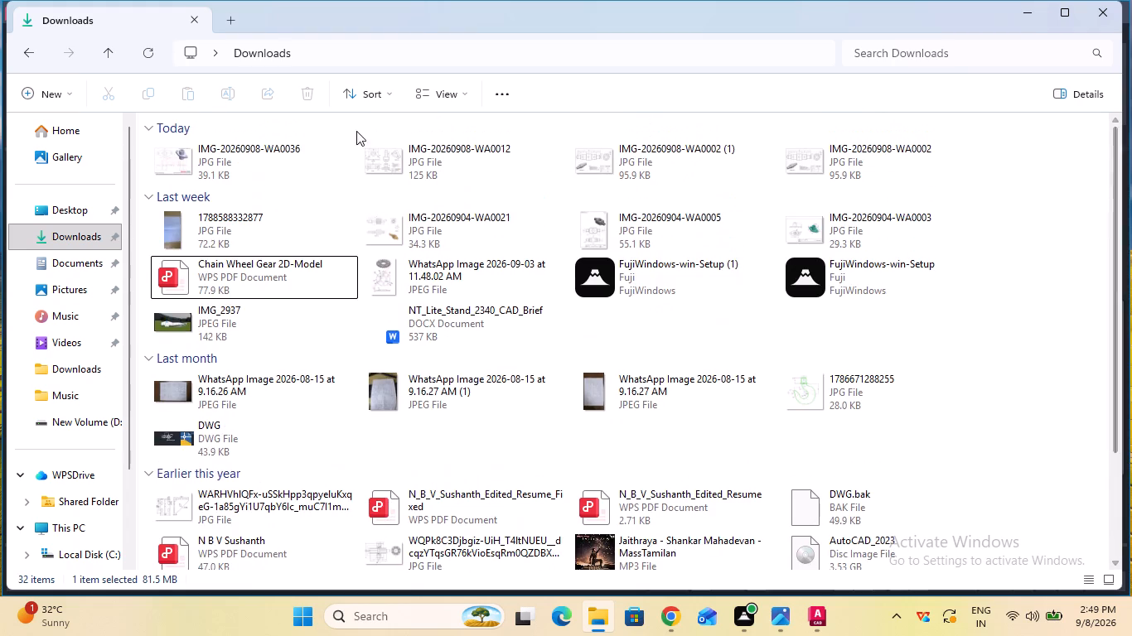
pyautogui.click(62, 209)
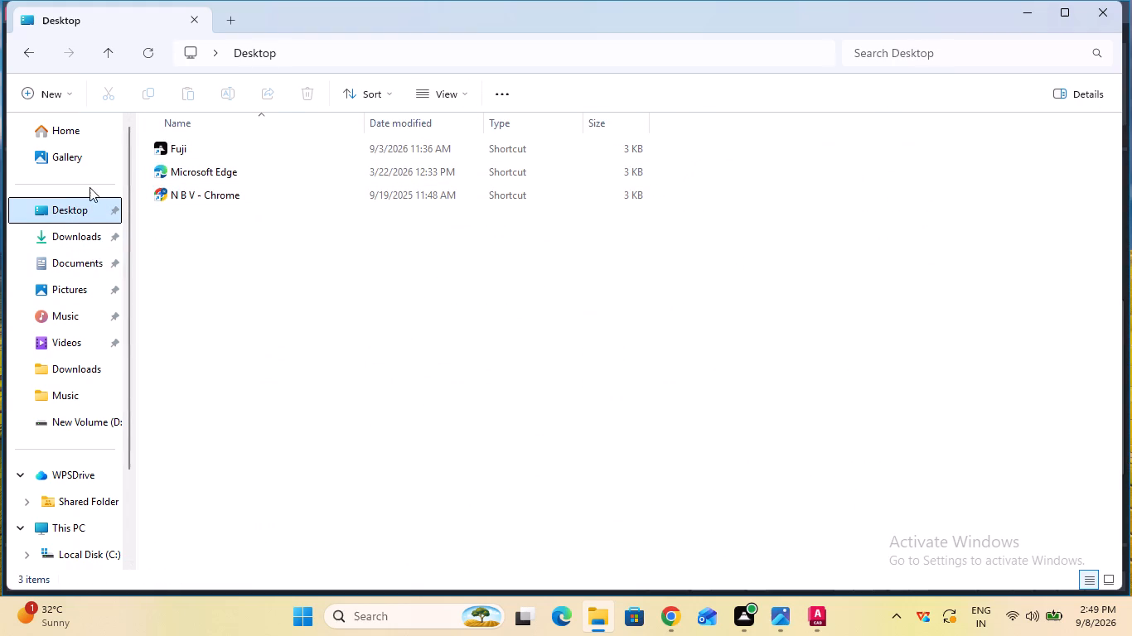
pyautogui.click(89, 135)
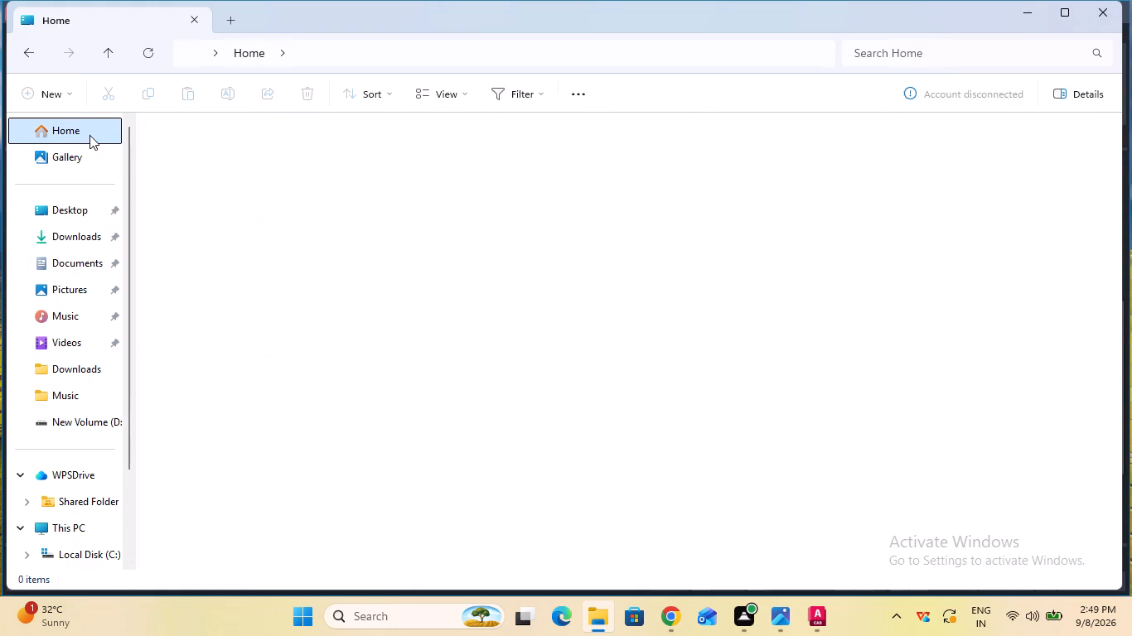
pyautogui.click(91, 276)
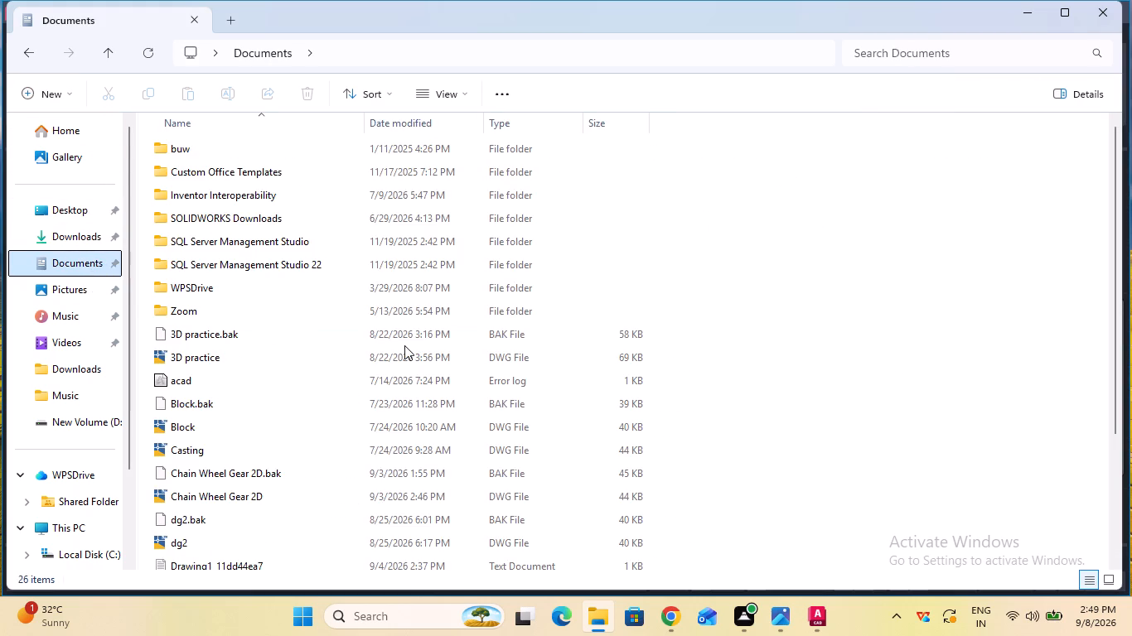
pyautogui.moveTo(1120, 315); pyautogui.dragTo(1125, 353)
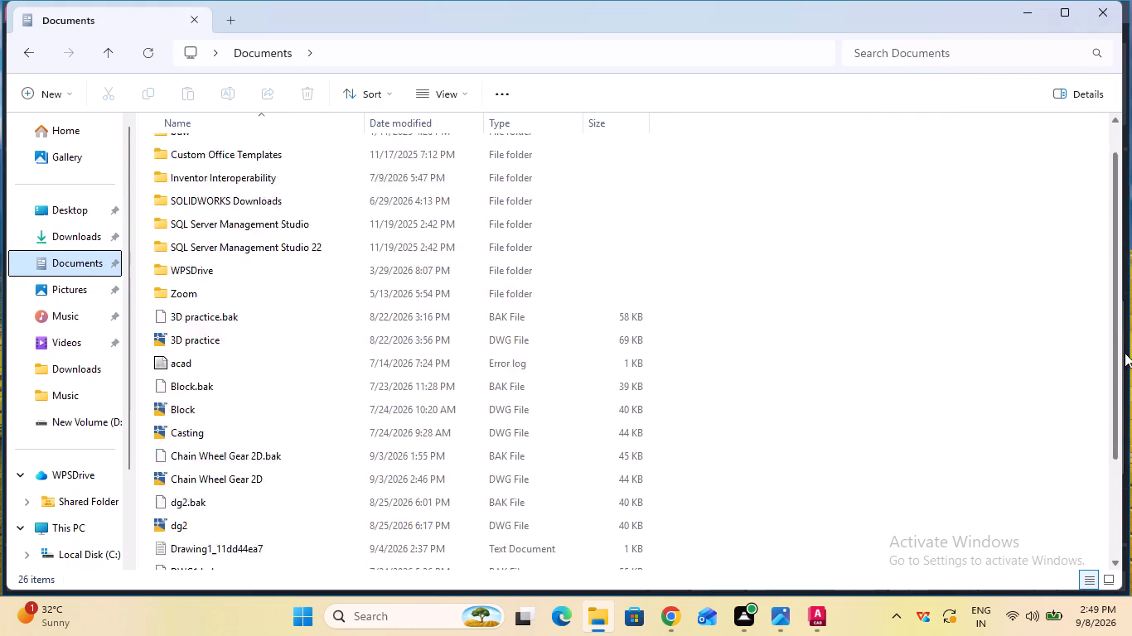
pyautogui.moveTo(1125, 353); pyautogui.dragTo(1106, 397)
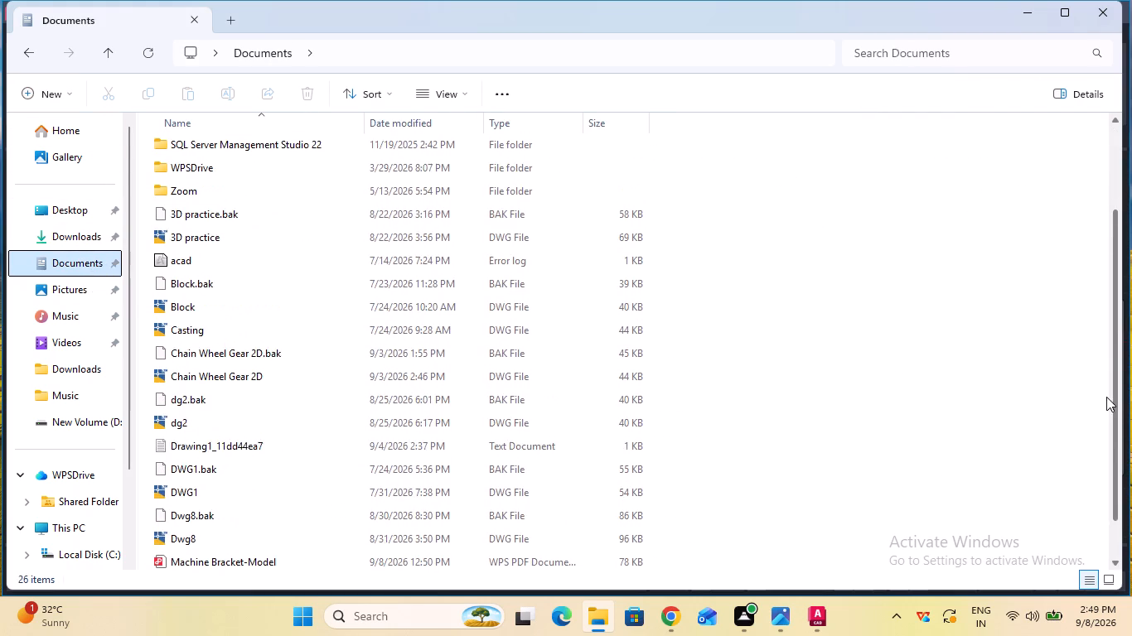
pyautogui.moveTo(1106, 397); pyautogui.dragTo(1112, 425)
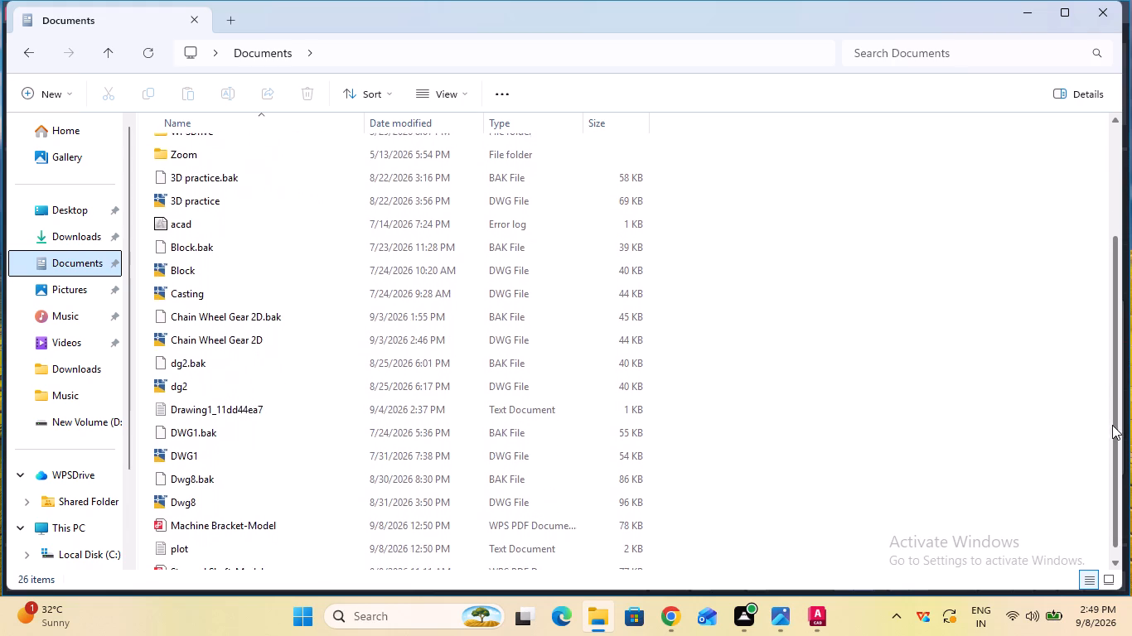
pyautogui.moveTo(1112, 425); pyautogui.dragTo(1117, 455)
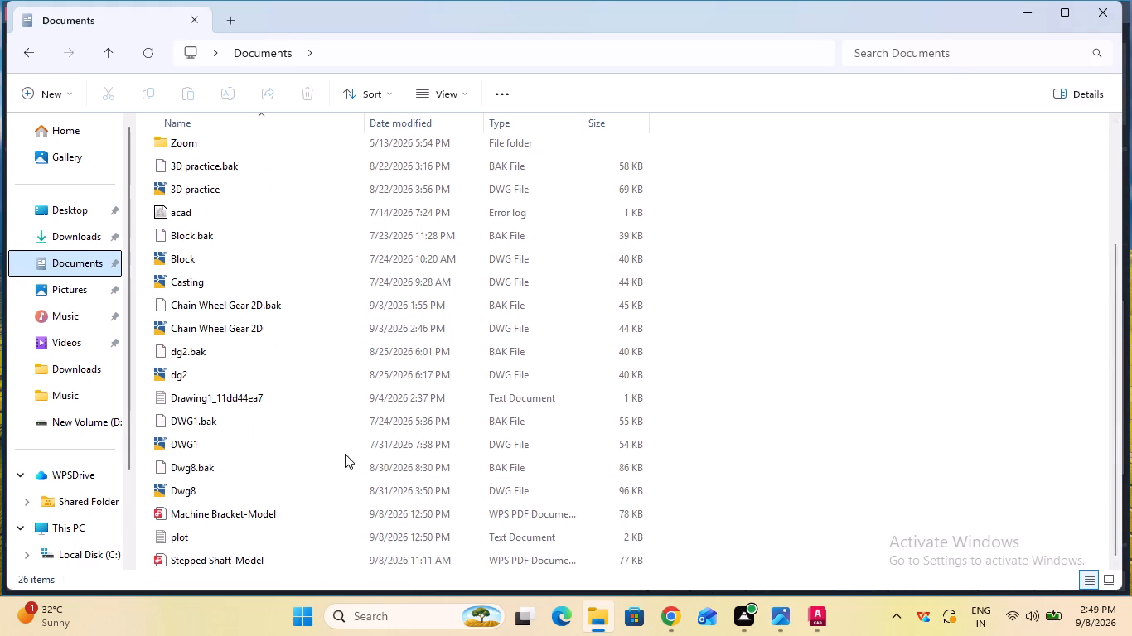
pyautogui.click(272, 334)
pyautogui.rightClick(272, 334)
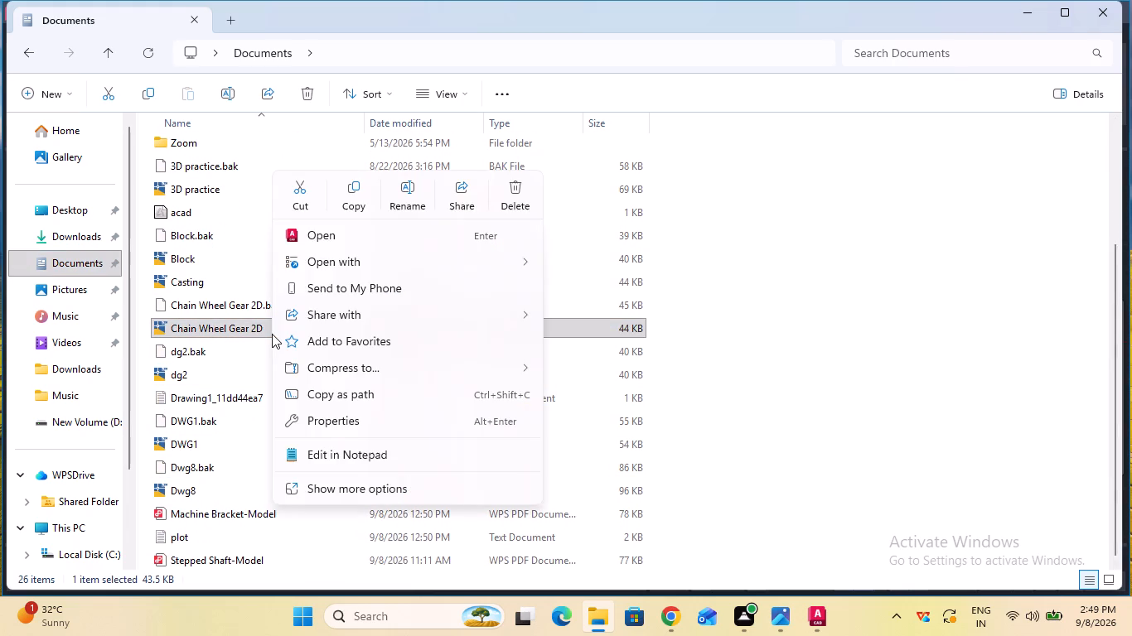
pyautogui.click(505, 185)
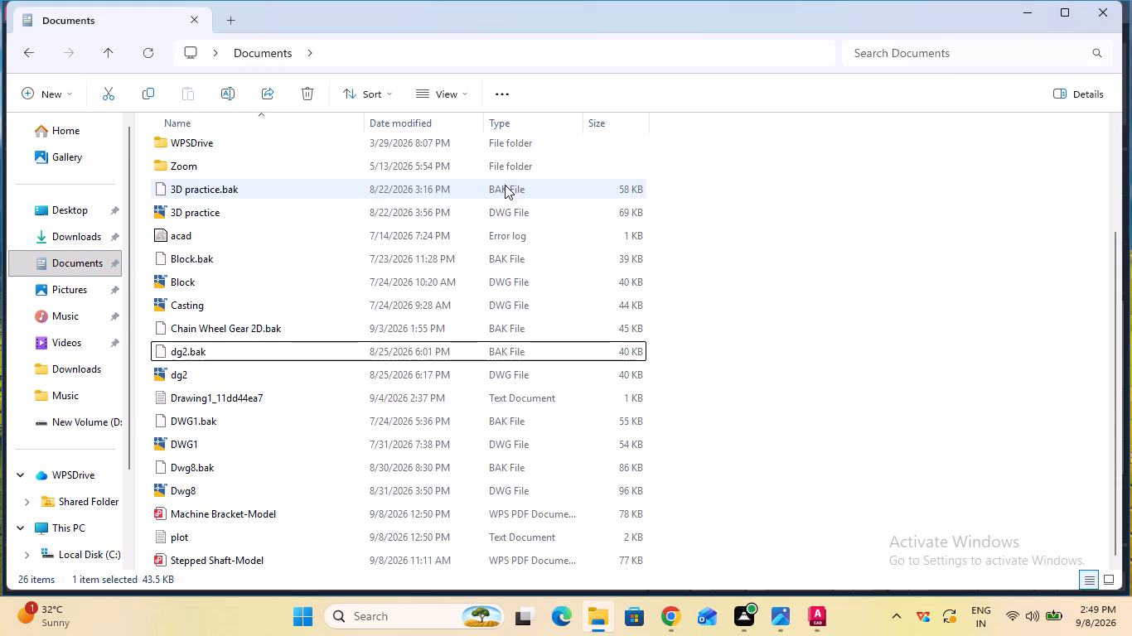
# Delete the DWG file "Block" from the Documents folder.
pyautogui.click(340, 285)
pyautogui.rightClick(340, 285)
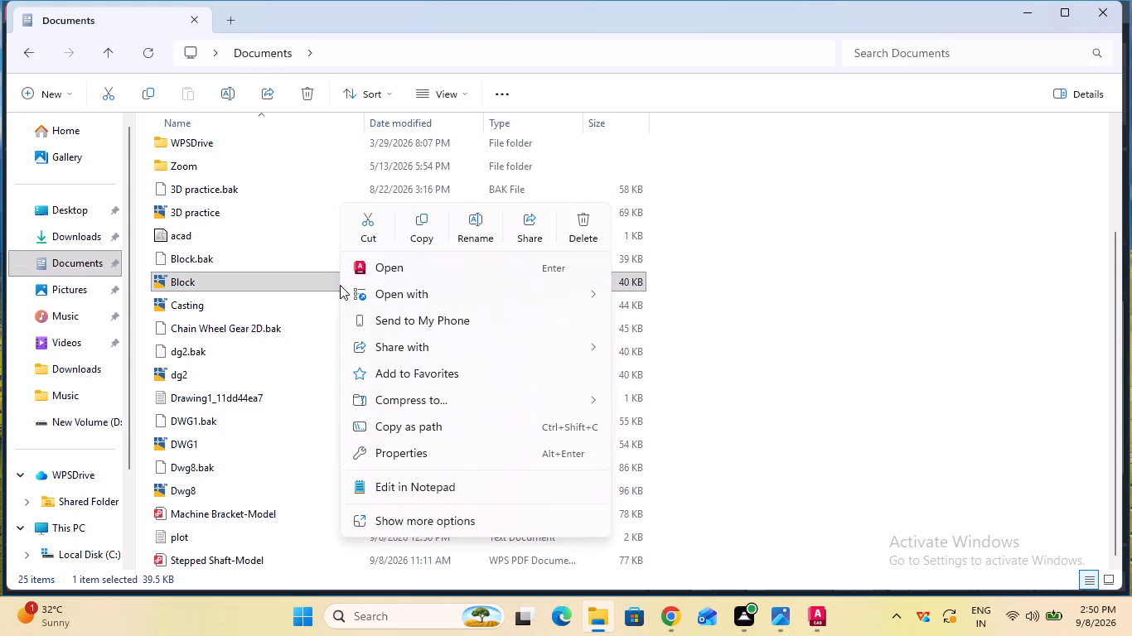
pyautogui.click(575, 234)
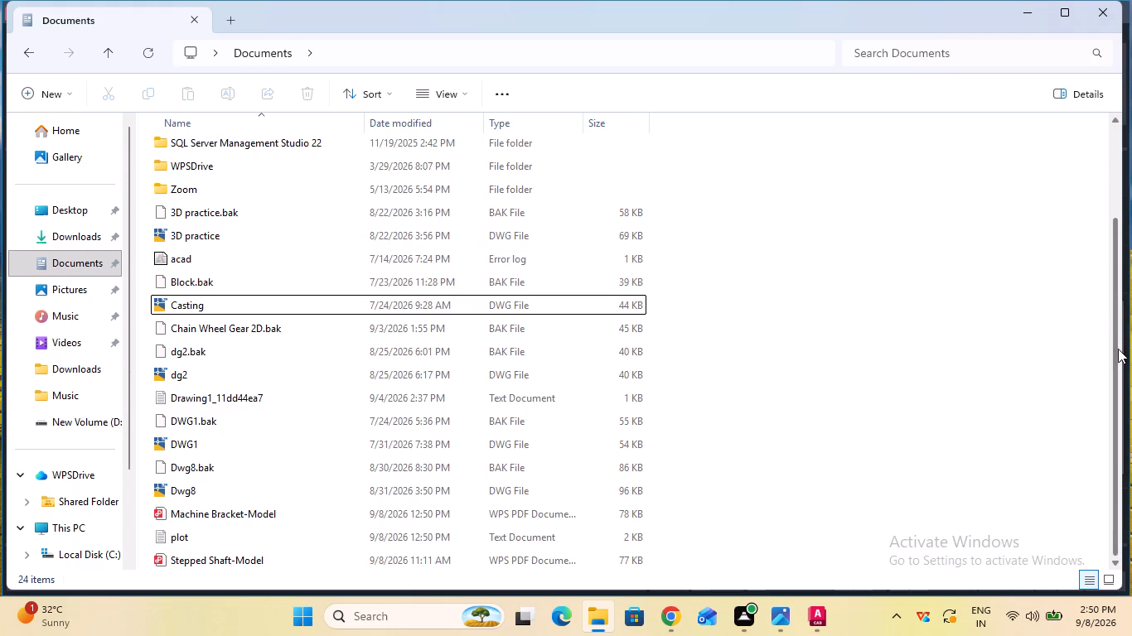
pyautogui.moveTo(1112, 349); pyautogui.dragTo(1086, 246)
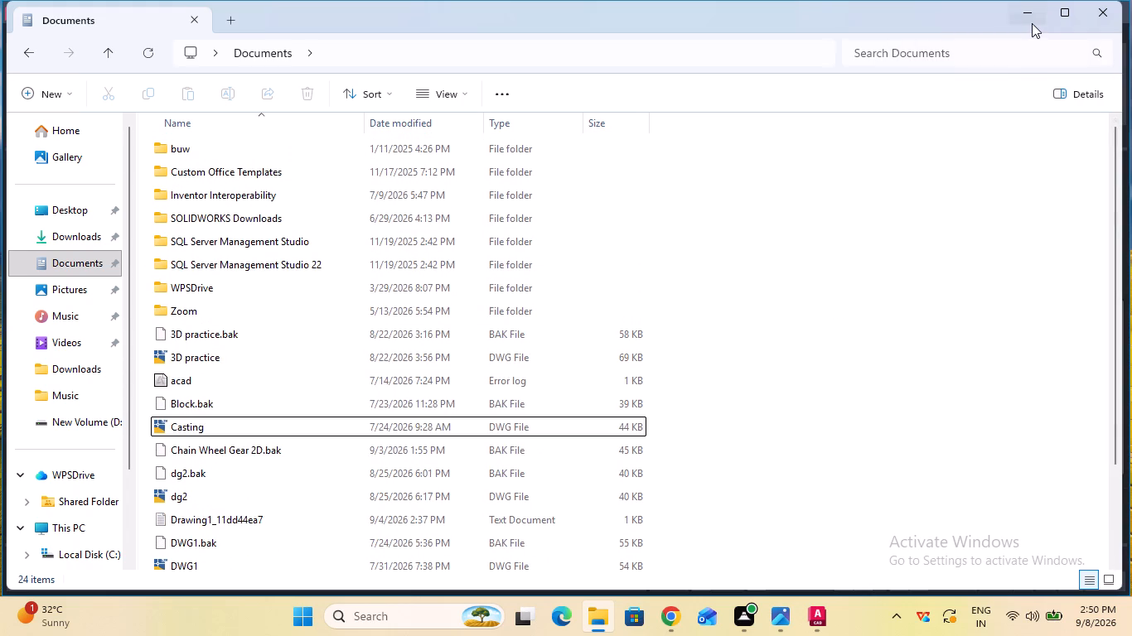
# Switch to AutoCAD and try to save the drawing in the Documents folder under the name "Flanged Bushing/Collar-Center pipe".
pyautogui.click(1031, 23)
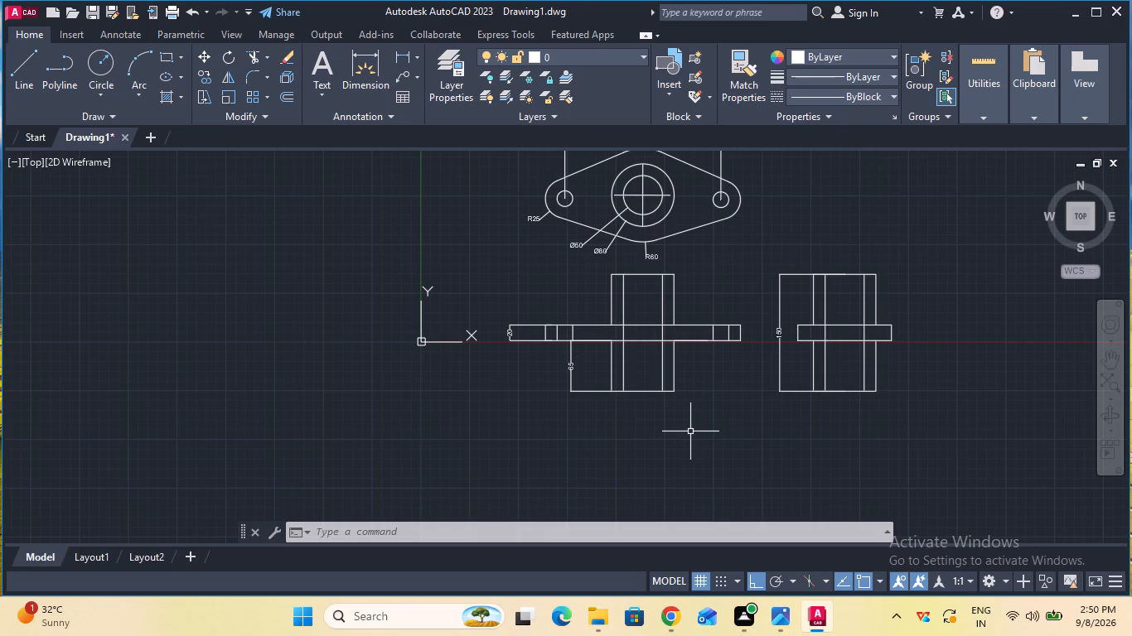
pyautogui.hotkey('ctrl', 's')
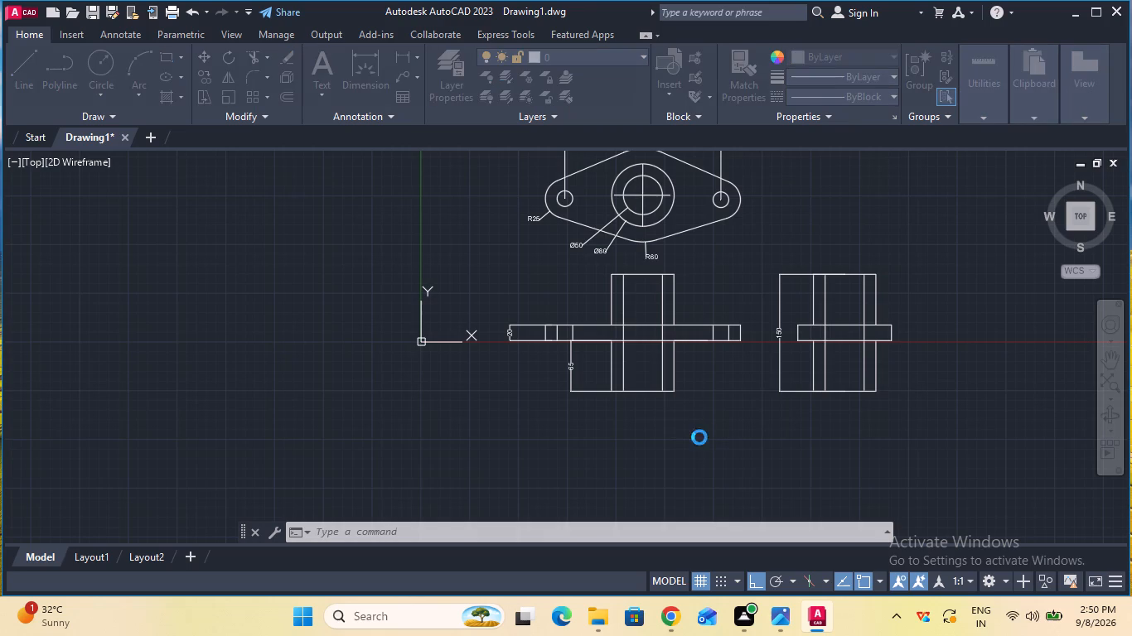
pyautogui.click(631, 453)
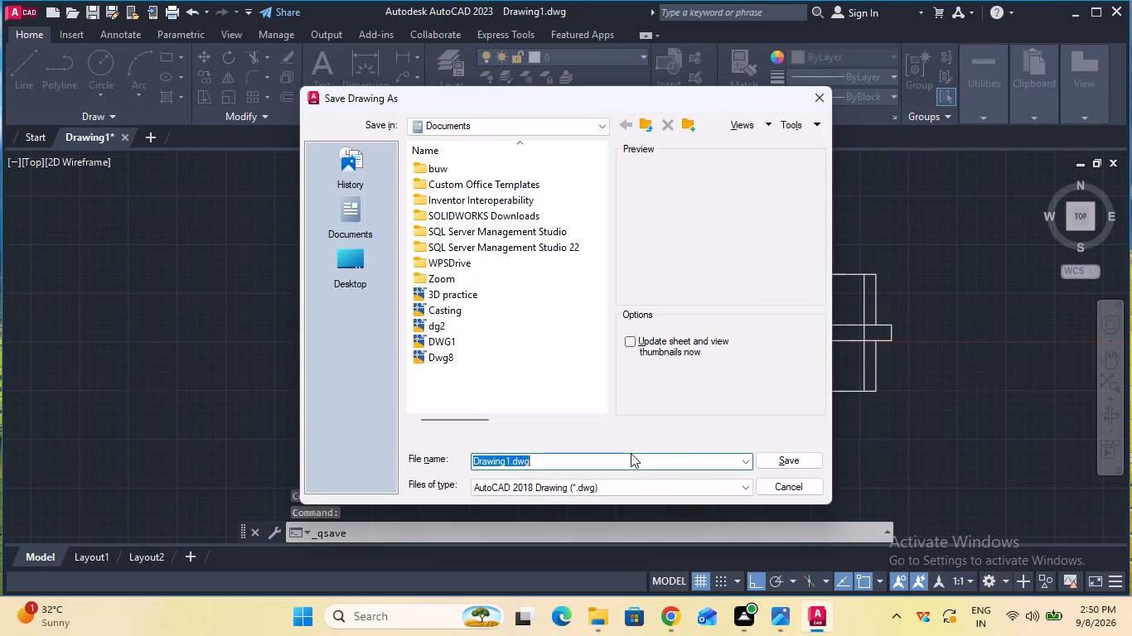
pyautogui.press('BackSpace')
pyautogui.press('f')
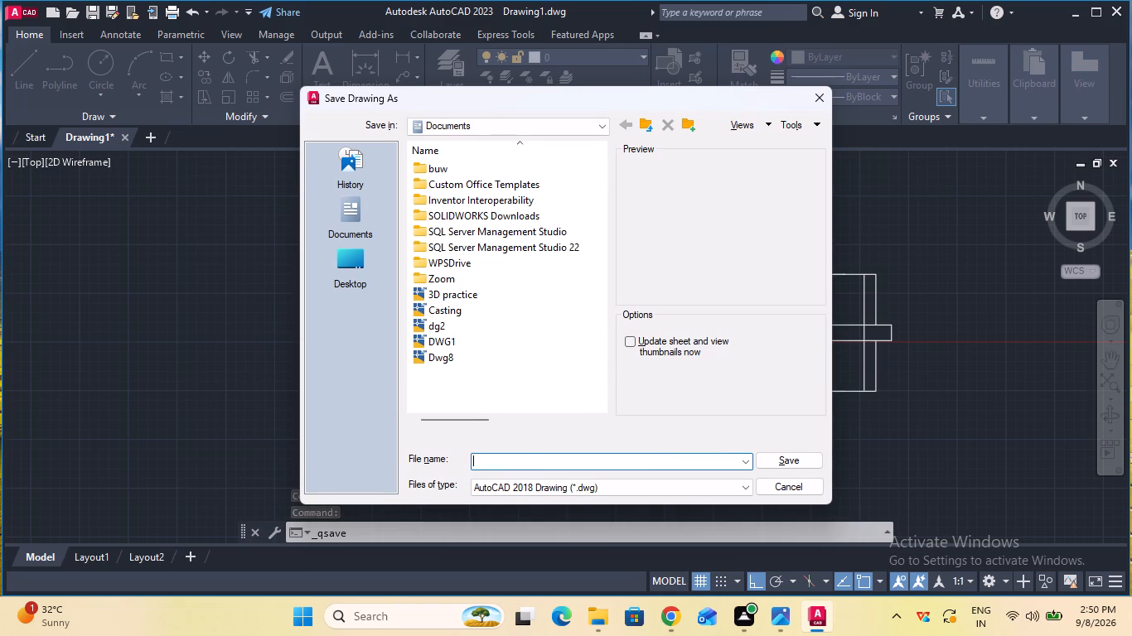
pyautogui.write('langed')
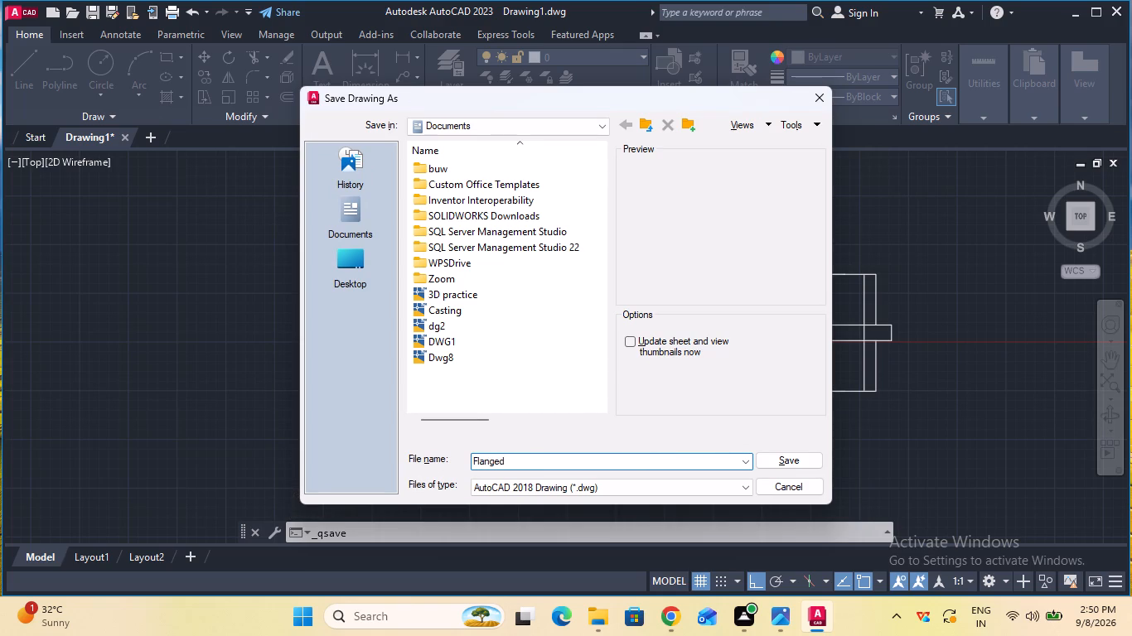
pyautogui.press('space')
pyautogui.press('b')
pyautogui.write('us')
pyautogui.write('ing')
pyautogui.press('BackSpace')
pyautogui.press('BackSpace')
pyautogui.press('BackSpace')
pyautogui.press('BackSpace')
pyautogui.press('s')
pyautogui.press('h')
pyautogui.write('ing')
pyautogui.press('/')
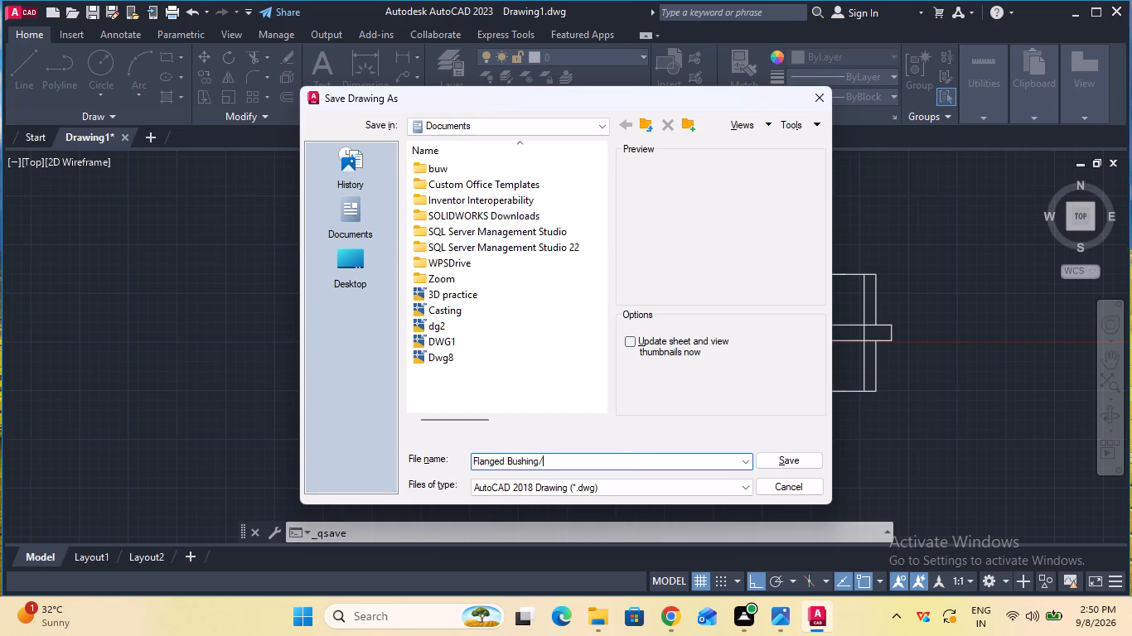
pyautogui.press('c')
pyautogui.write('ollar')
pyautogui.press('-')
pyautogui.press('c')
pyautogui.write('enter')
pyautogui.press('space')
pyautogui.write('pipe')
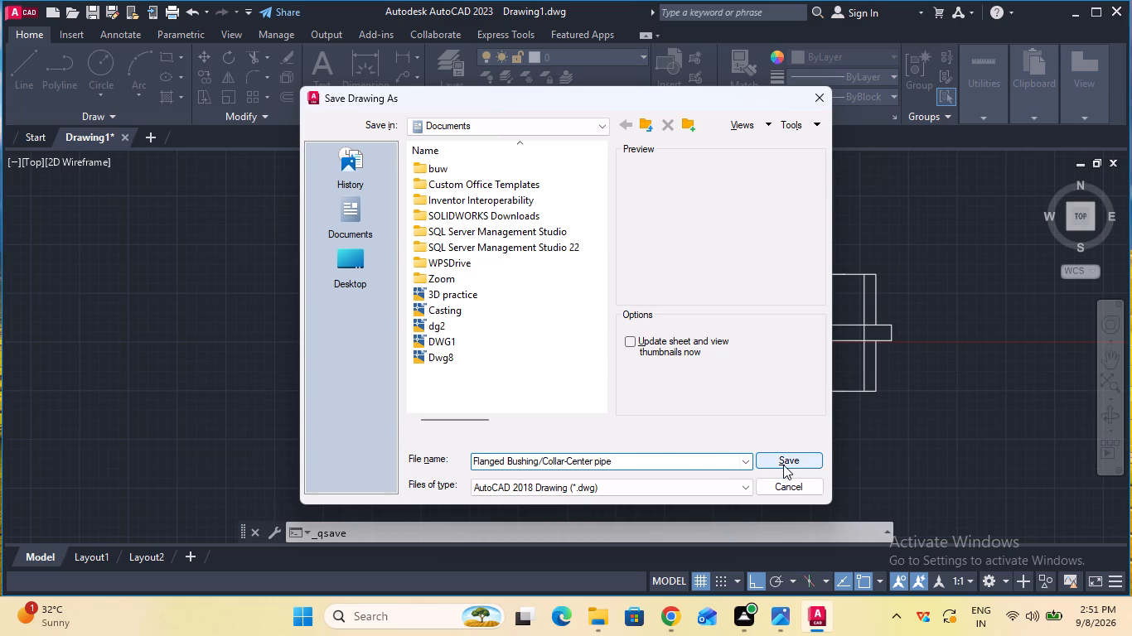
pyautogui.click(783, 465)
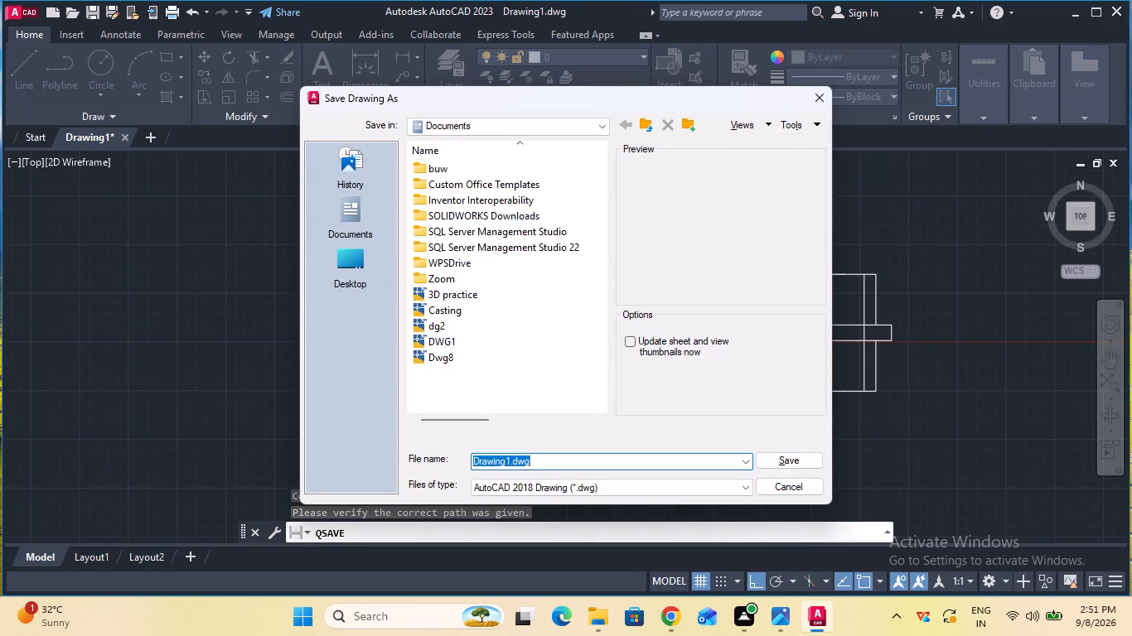
# Look through the history of previously saved drawings, and leave the save dialog without saving.
pyautogui.click(348, 181)
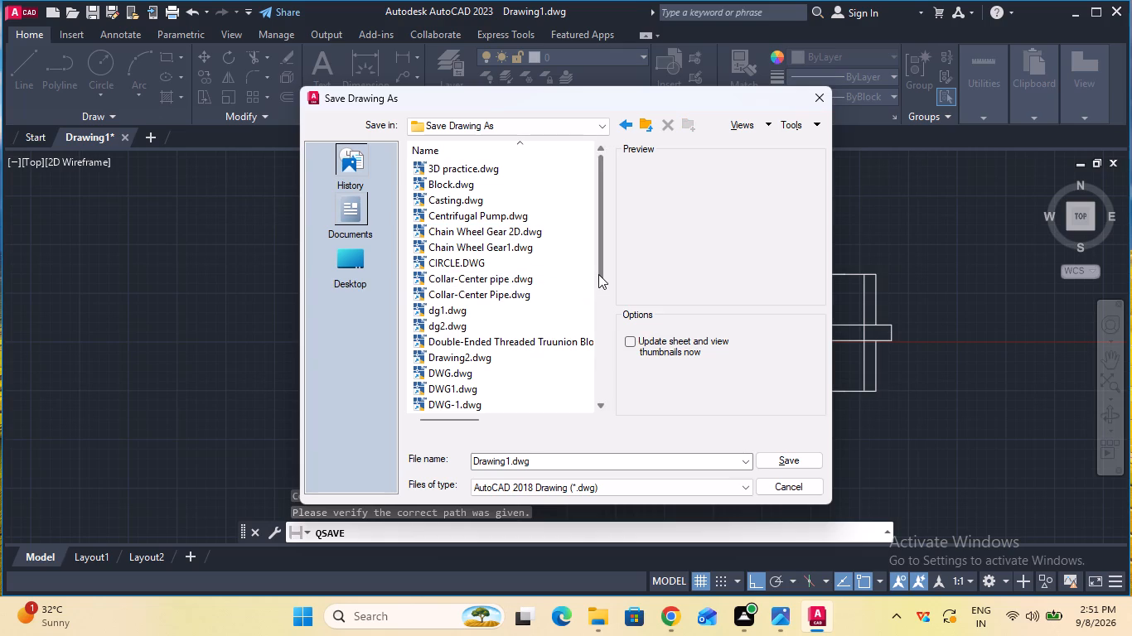
pyautogui.moveTo(598, 274); pyautogui.dragTo(607, 368)
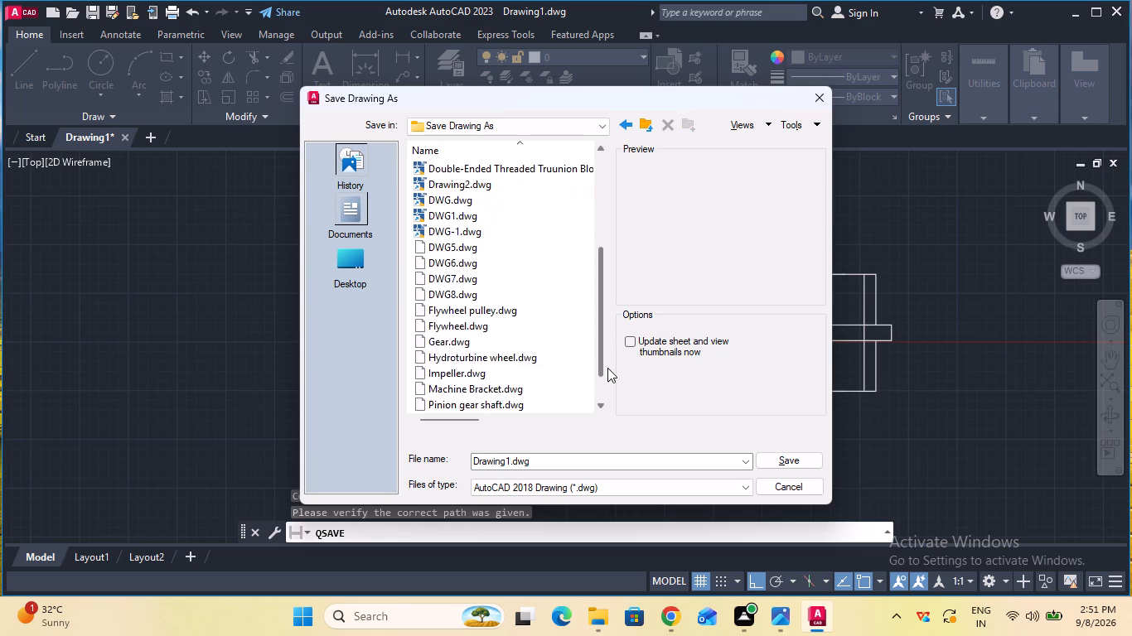
pyautogui.moveTo(607, 368); pyautogui.dragTo(610, 397)
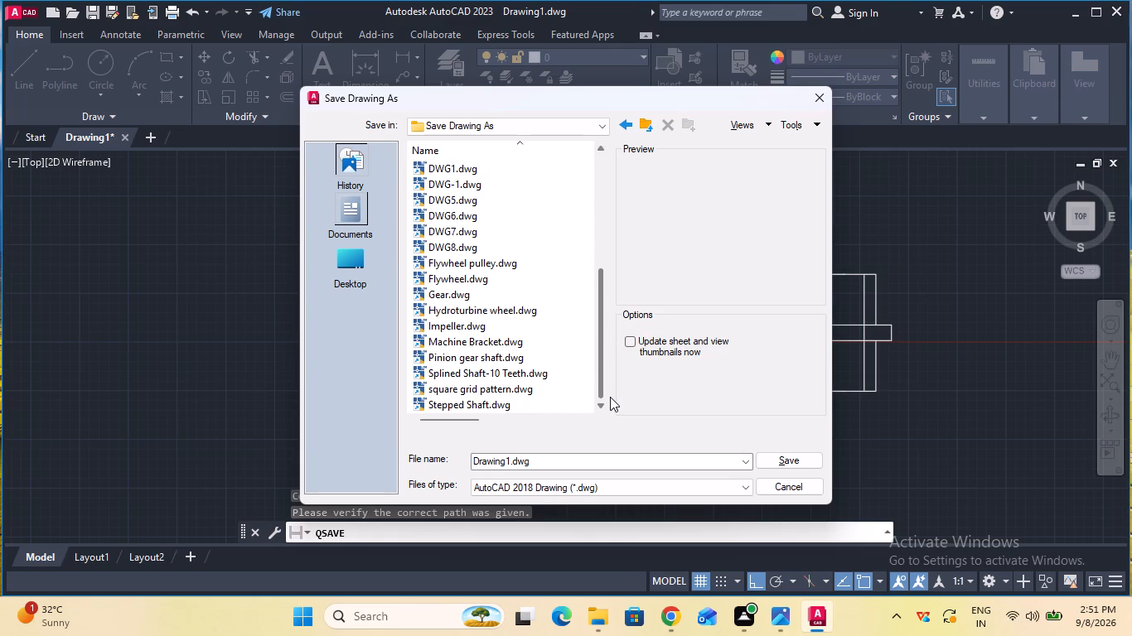
pyautogui.moveTo(610, 397); pyautogui.dragTo(597, 236)
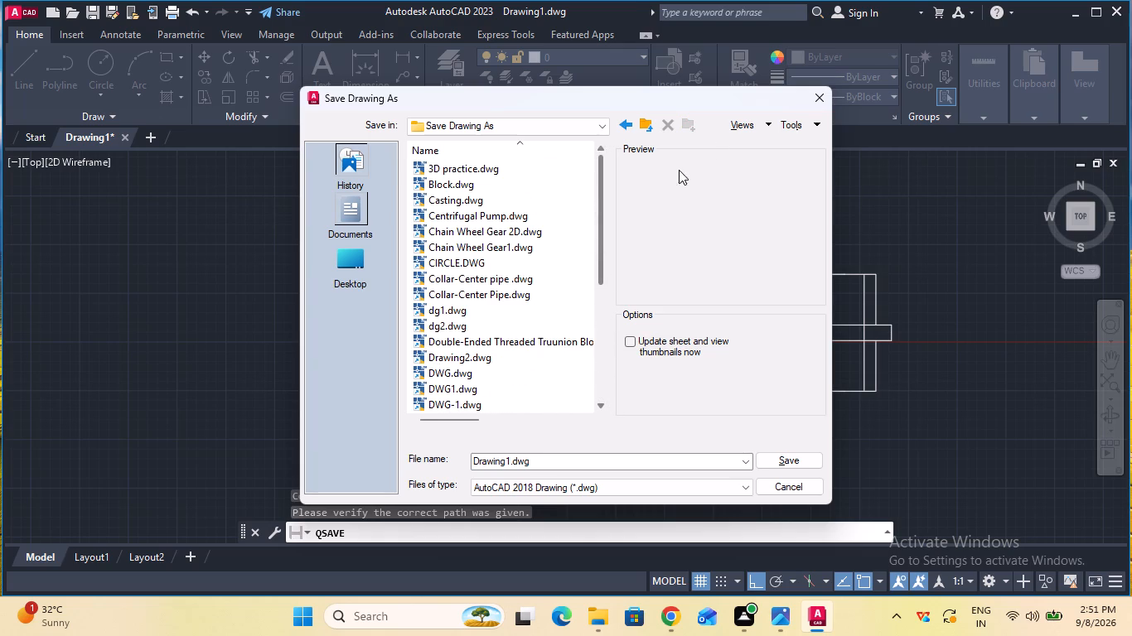
pyautogui.click(807, 106)
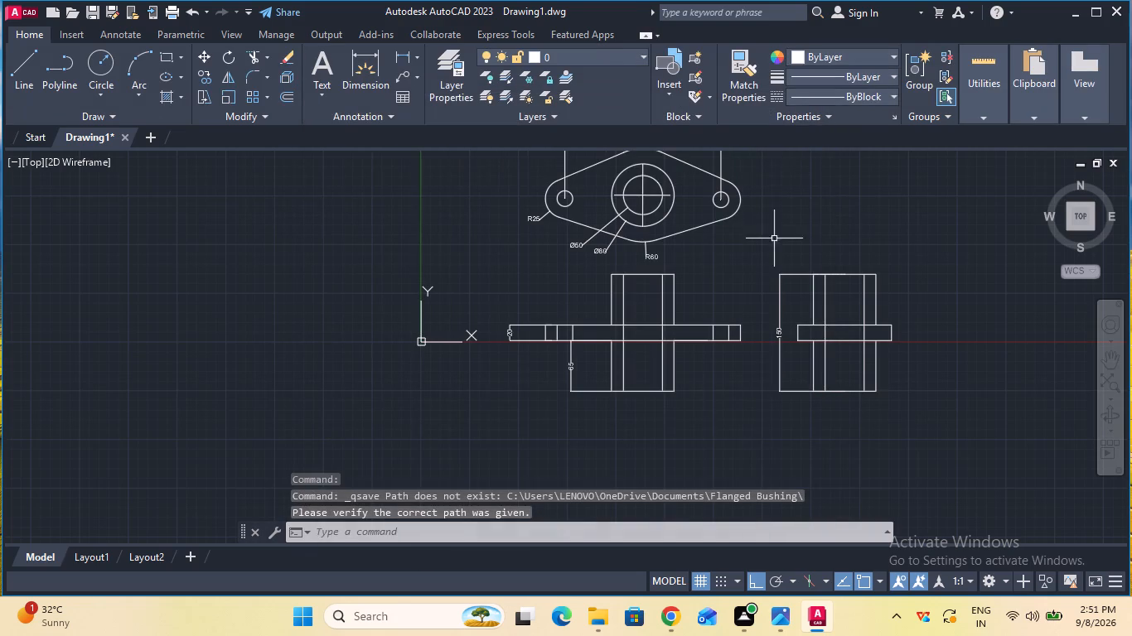
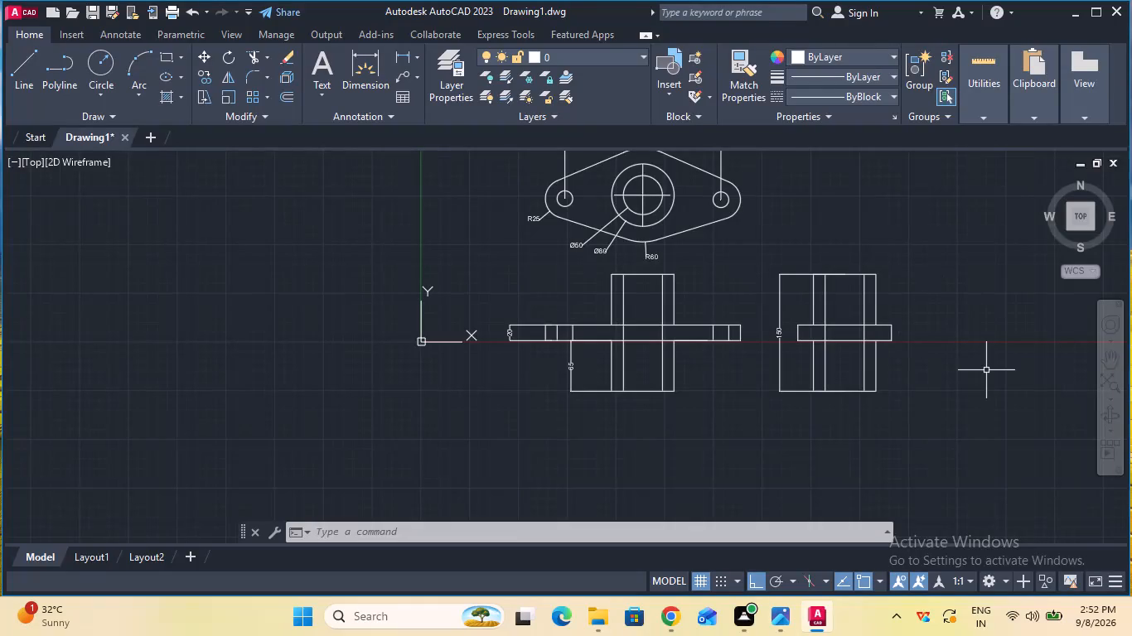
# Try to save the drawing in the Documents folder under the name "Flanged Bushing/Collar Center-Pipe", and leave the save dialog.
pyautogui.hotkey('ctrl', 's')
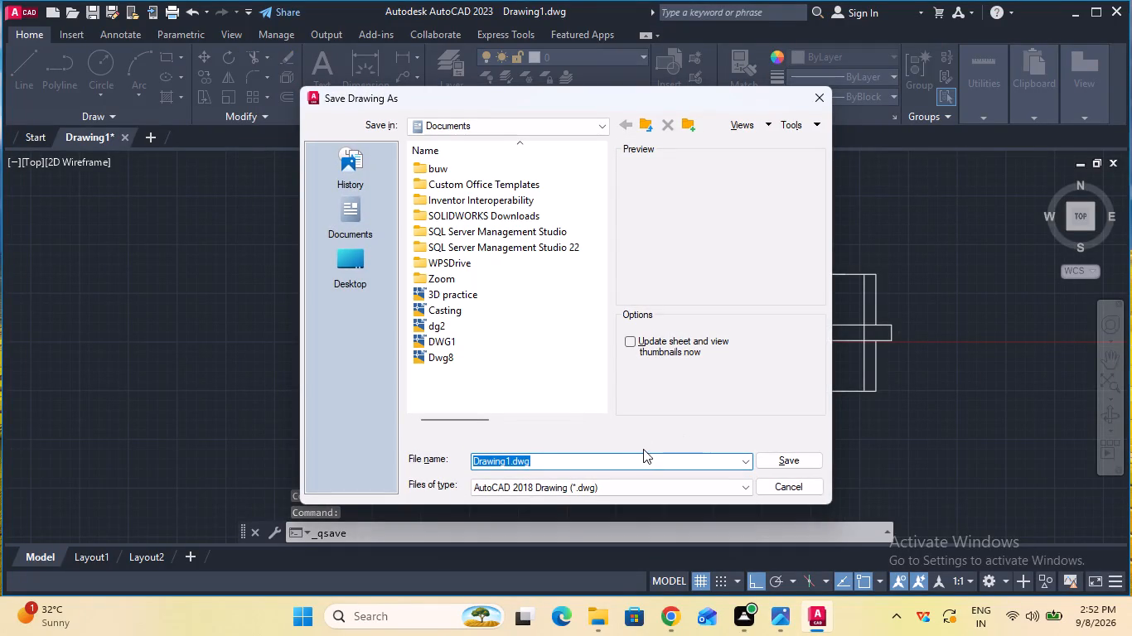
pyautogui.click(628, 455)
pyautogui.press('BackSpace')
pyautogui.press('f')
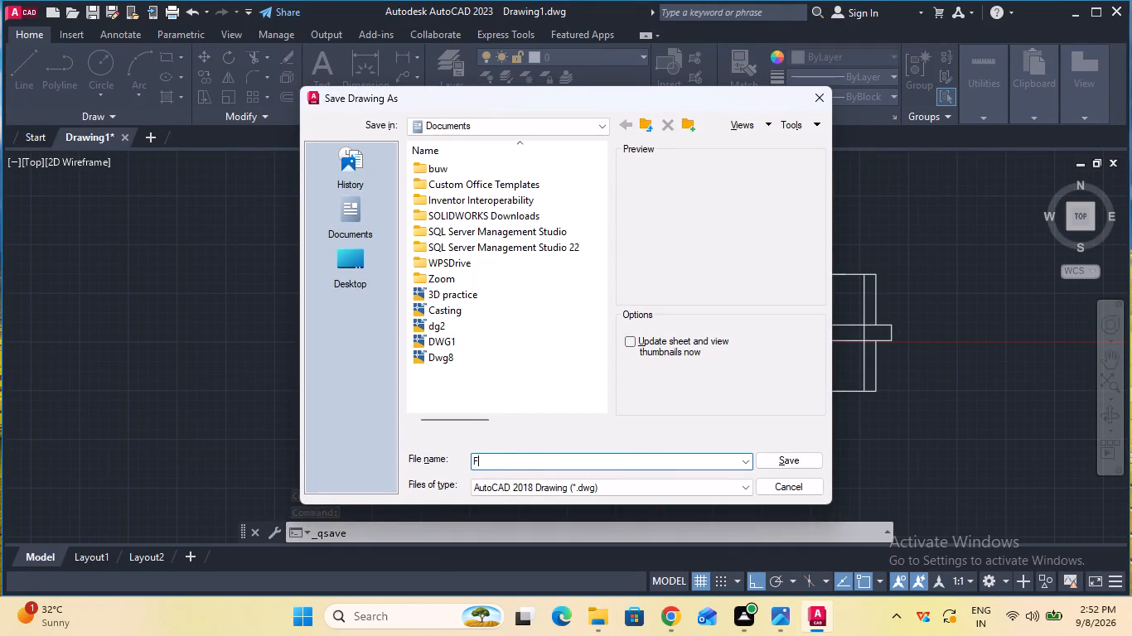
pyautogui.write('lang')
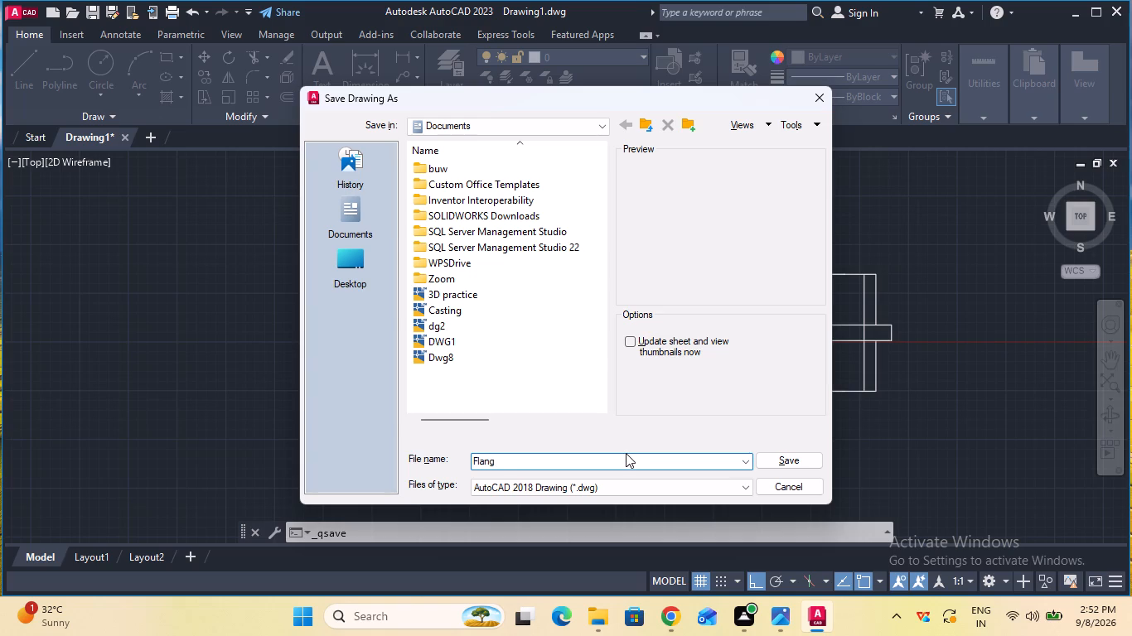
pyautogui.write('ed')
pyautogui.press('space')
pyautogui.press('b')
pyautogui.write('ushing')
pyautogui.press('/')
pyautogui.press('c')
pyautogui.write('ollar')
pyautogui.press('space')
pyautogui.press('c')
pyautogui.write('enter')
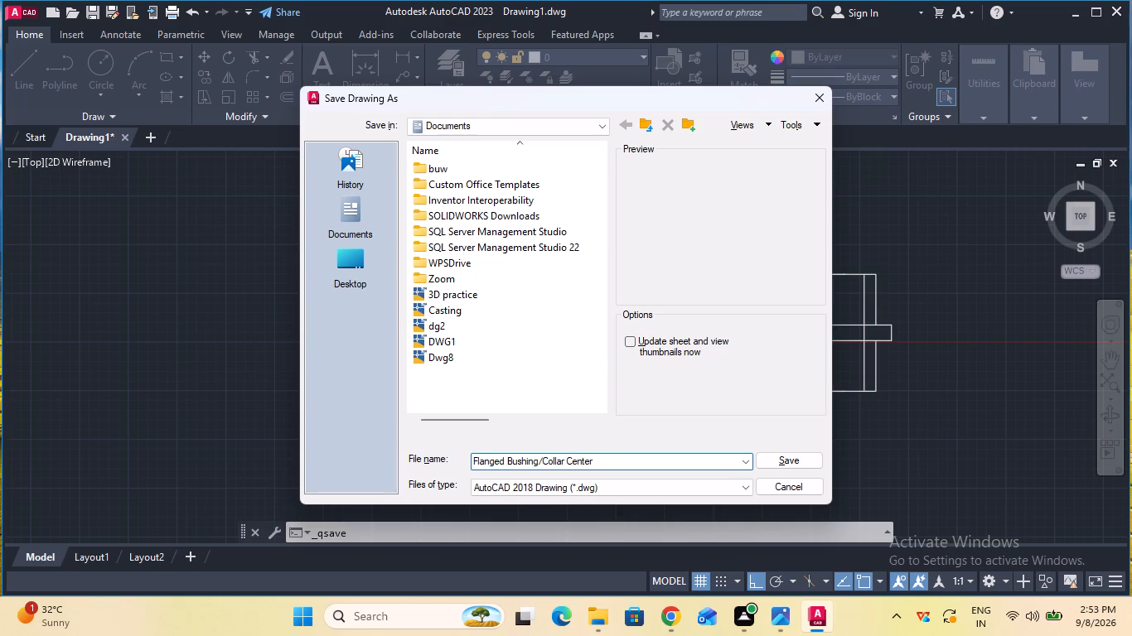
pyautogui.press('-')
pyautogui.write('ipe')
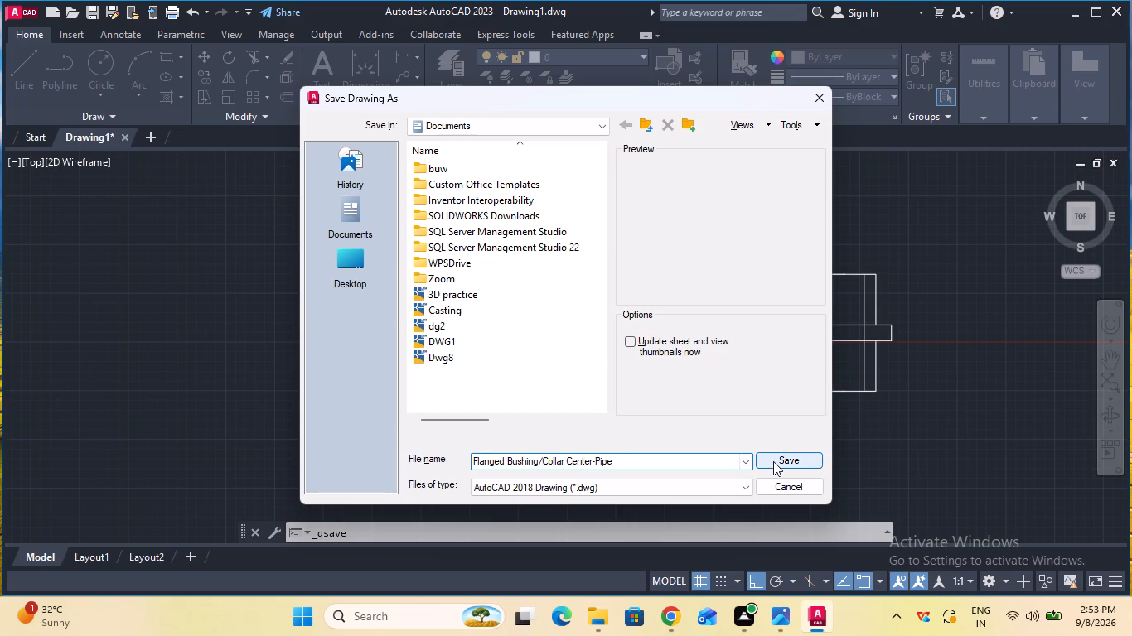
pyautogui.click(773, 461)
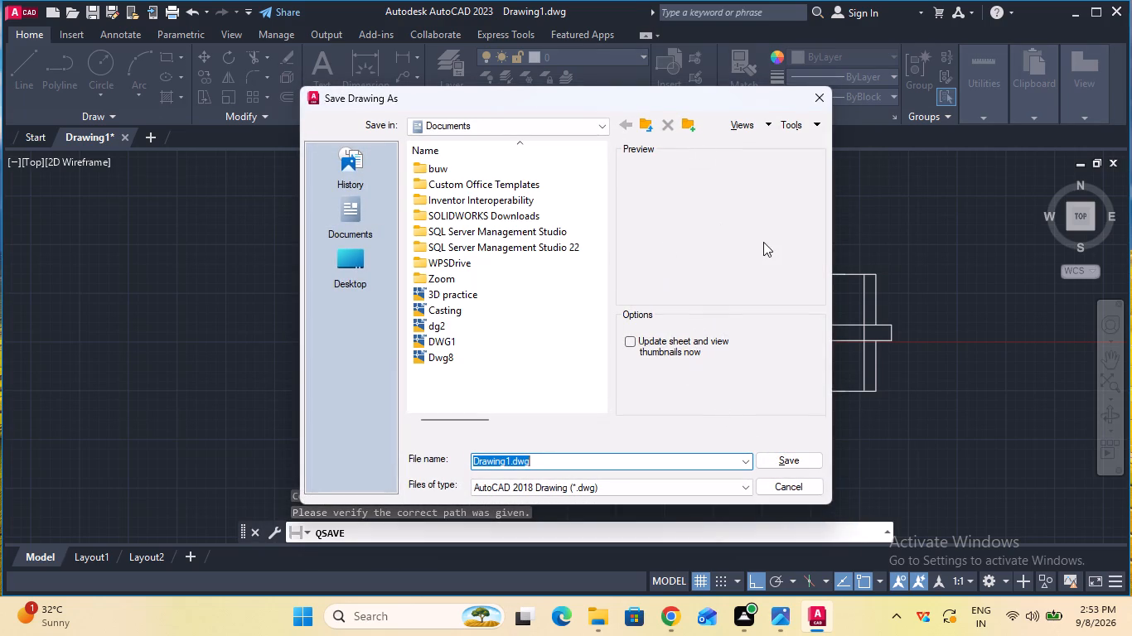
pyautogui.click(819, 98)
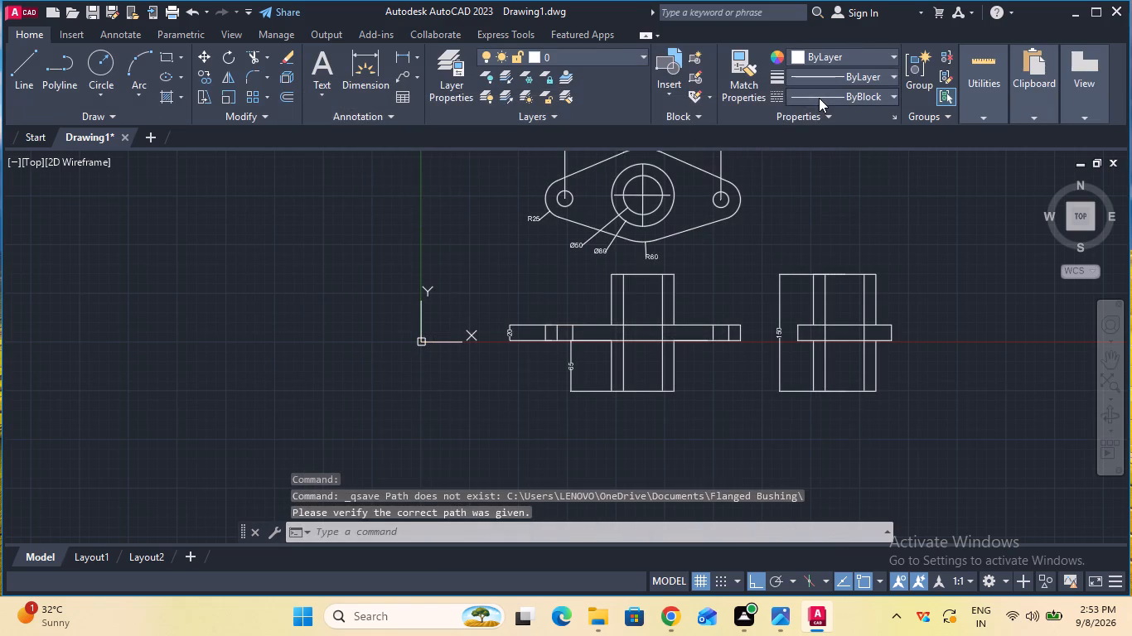
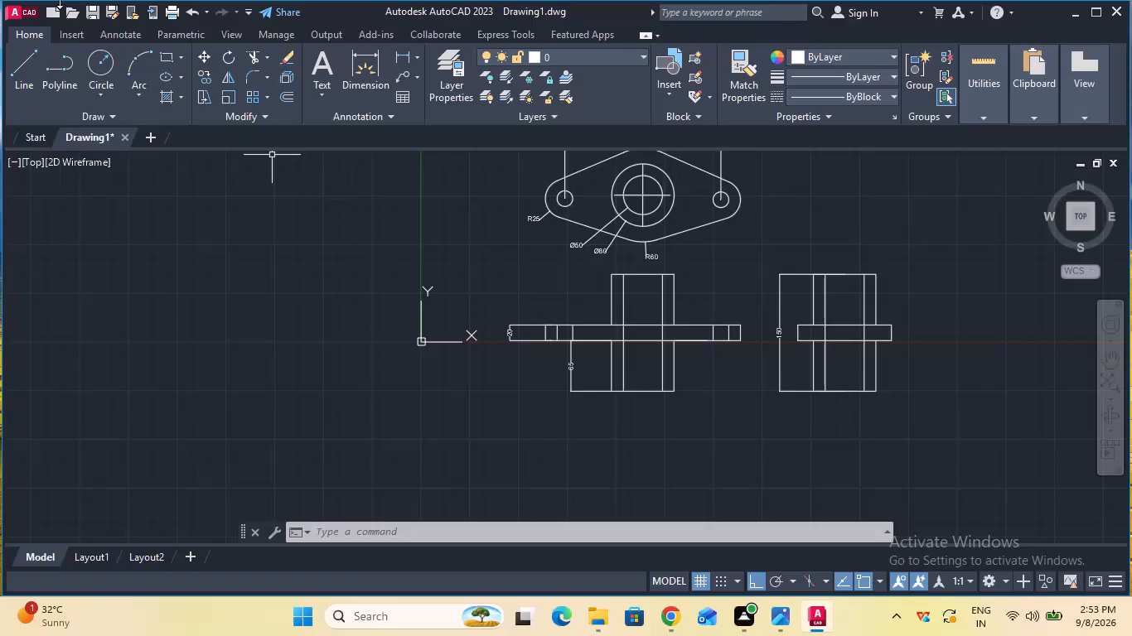
# Save the drawing to the Desktop as a DWG file named "Flanged Bushing".
pyautogui.click(94, 12)
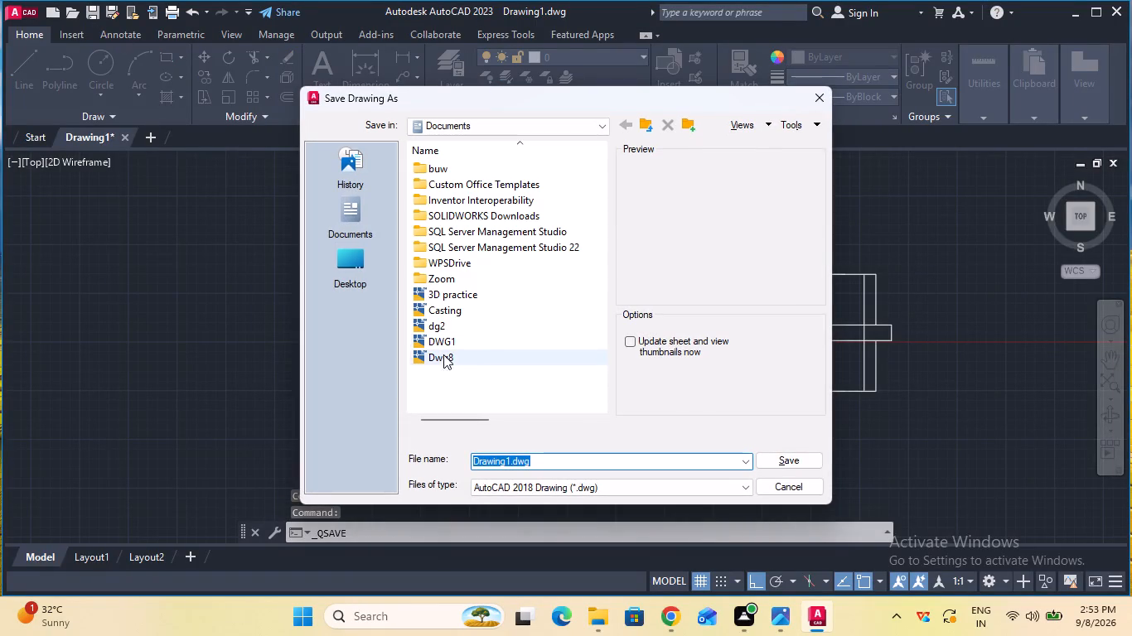
pyautogui.click(341, 258)
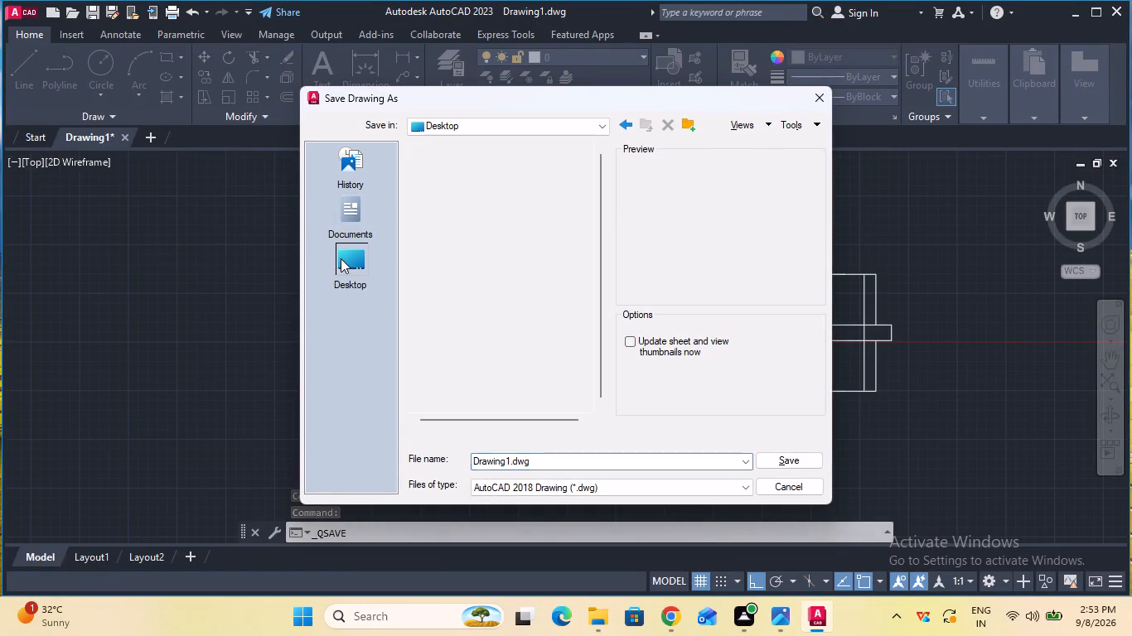
pyautogui.click(582, 445)
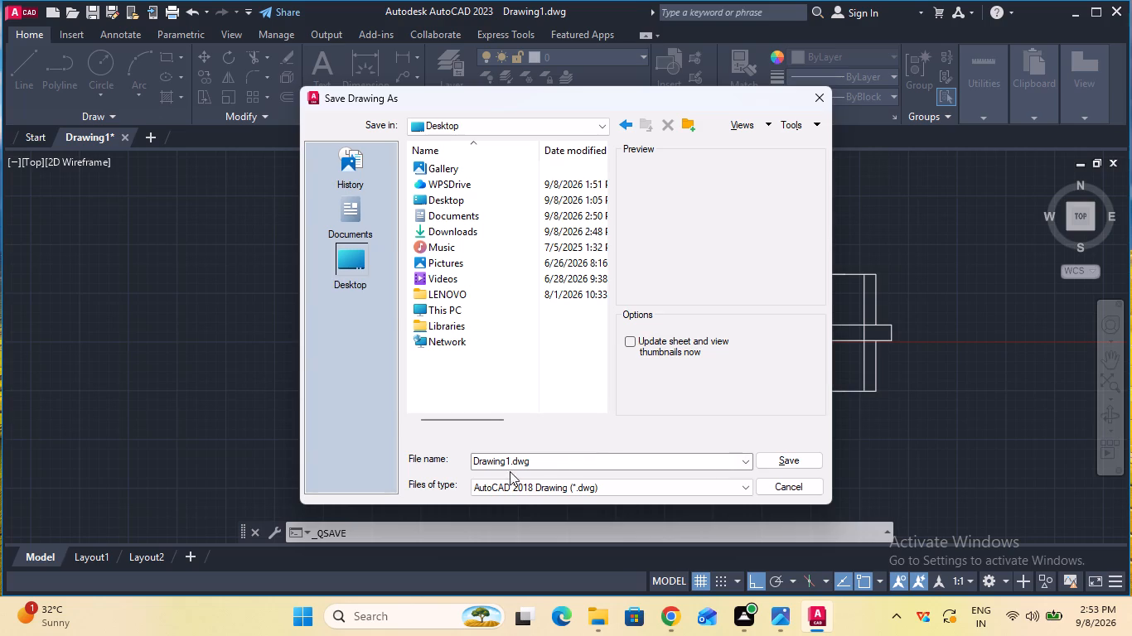
pyautogui.click(506, 458)
pyautogui.click(506, 458)
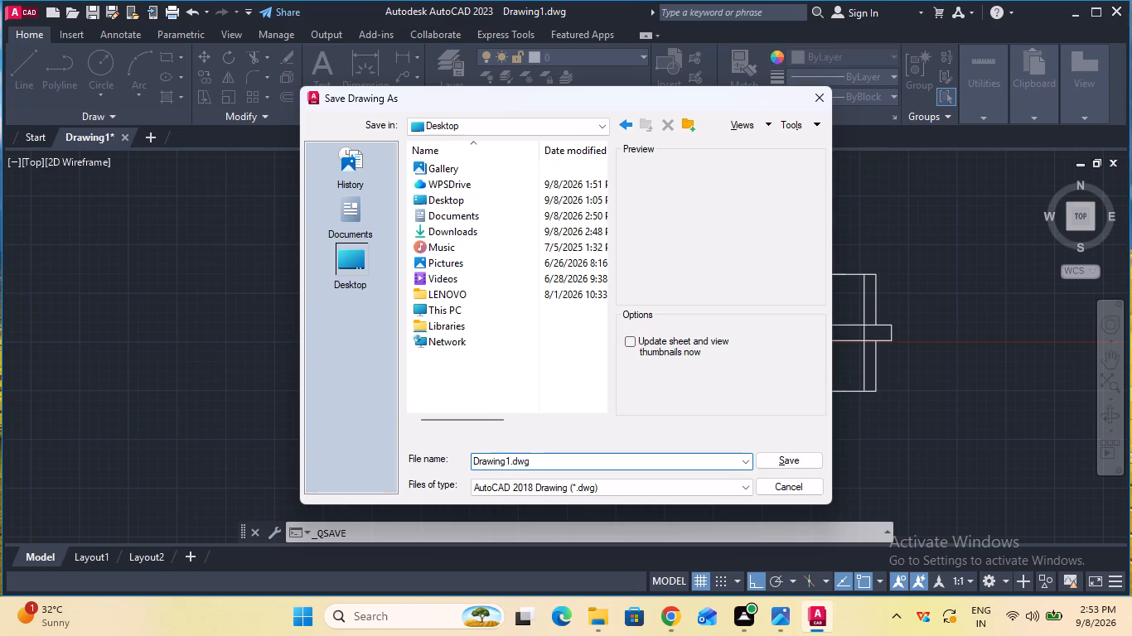
pyautogui.press('BackSpace')
pyautogui.press('BackSpace')
pyautogui.press('BackSpace')
pyautogui.press('BackSpace')
pyautogui.press('BackSpace')
pyautogui.press('BackSpace')
pyautogui.press('BackSpace')
pyautogui.press('BackSpace')
pyautogui.press('BackSpace')
pyautogui.press('BackSpace')
pyautogui.press('BackSpace')
pyautogui.press('BackSpace')
pyautogui.press('BackSpace')
pyautogui.press('BackSpace')
pyautogui.press('BackSpace')
pyautogui.press('BackSpace')
pyautogui.press('BackSpace')
pyautogui.press('f')
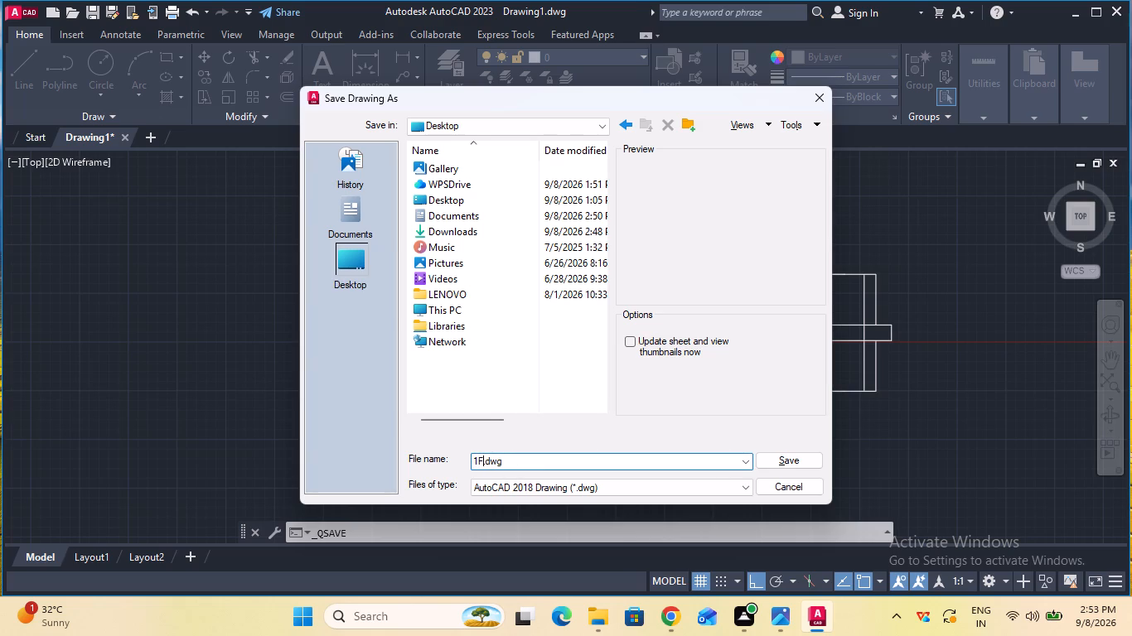
pyautogui.press('BackSpace')
pyautogui.press('BackSpace')
pyautogui.press('f')
pyautogui.write('langed')
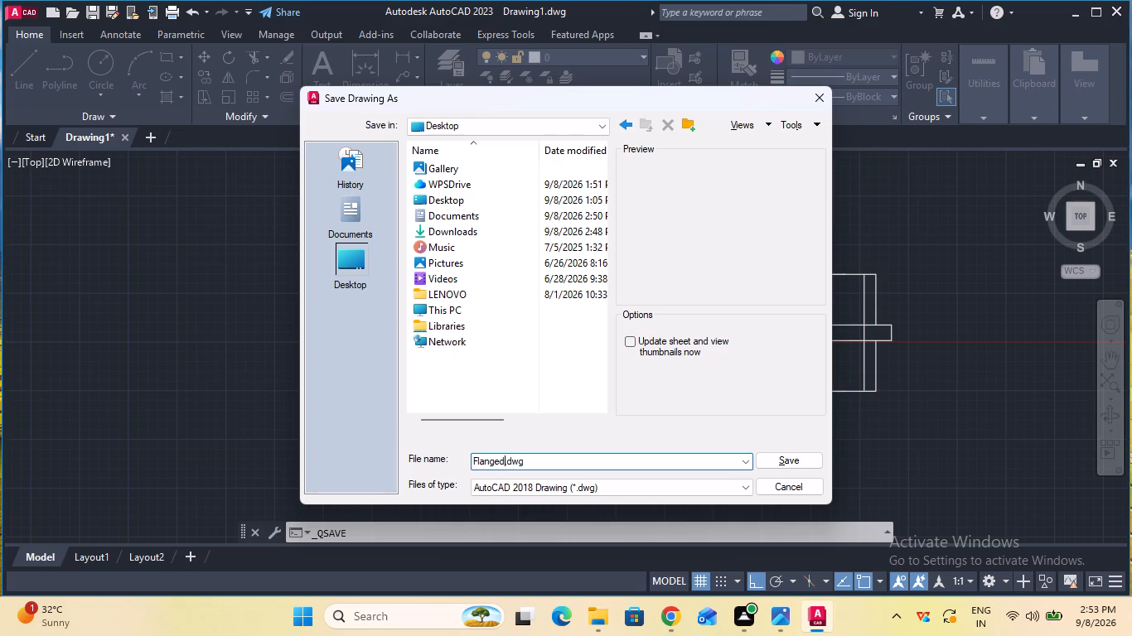
pyautogui.press('space')
pyautogui.press('b')
pyautogui.write('ush')
pyautogui.write('ing')
pyautogui.click(786, 460)
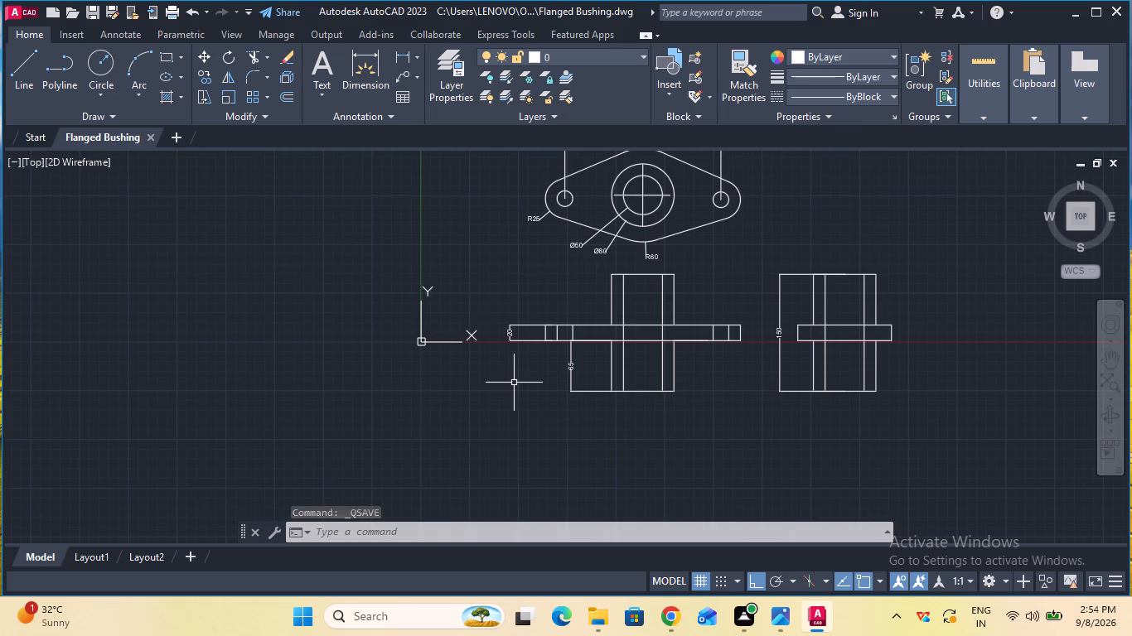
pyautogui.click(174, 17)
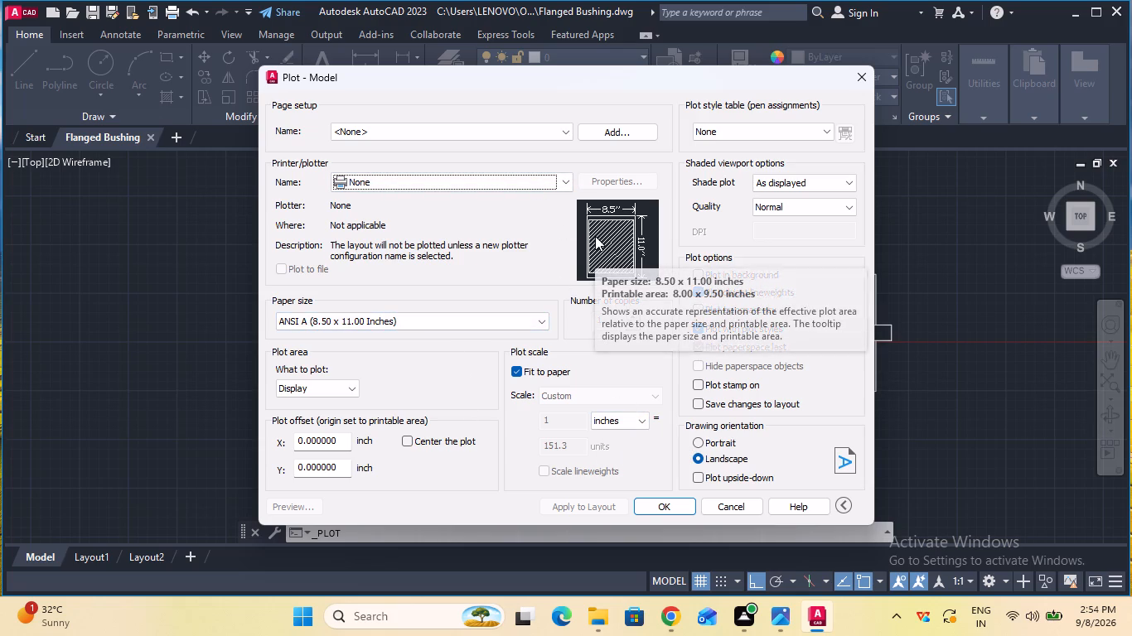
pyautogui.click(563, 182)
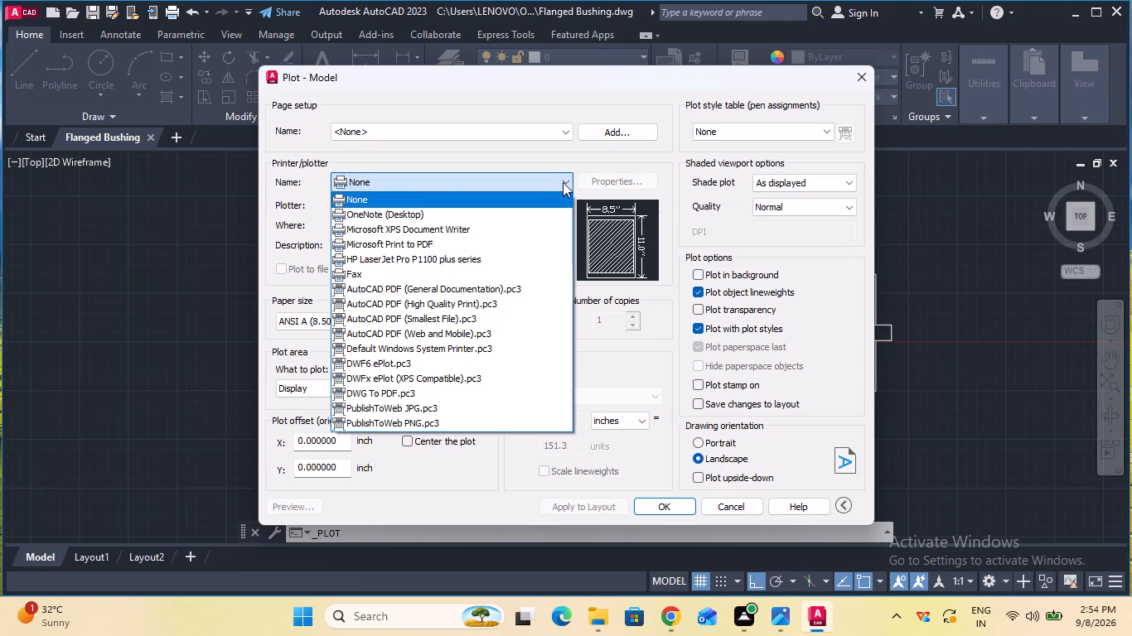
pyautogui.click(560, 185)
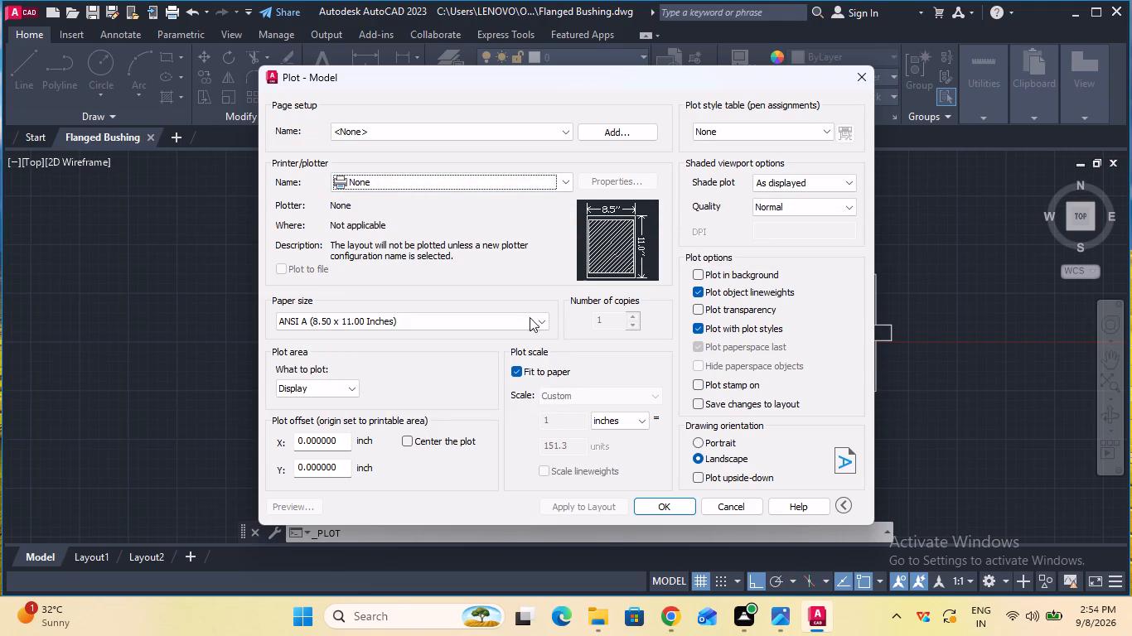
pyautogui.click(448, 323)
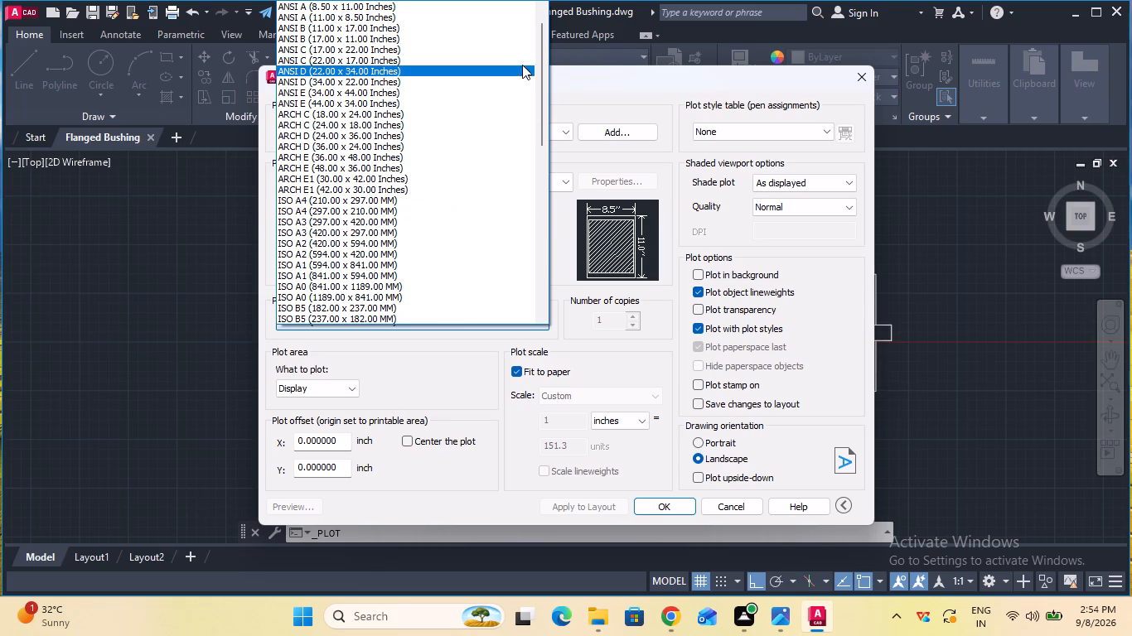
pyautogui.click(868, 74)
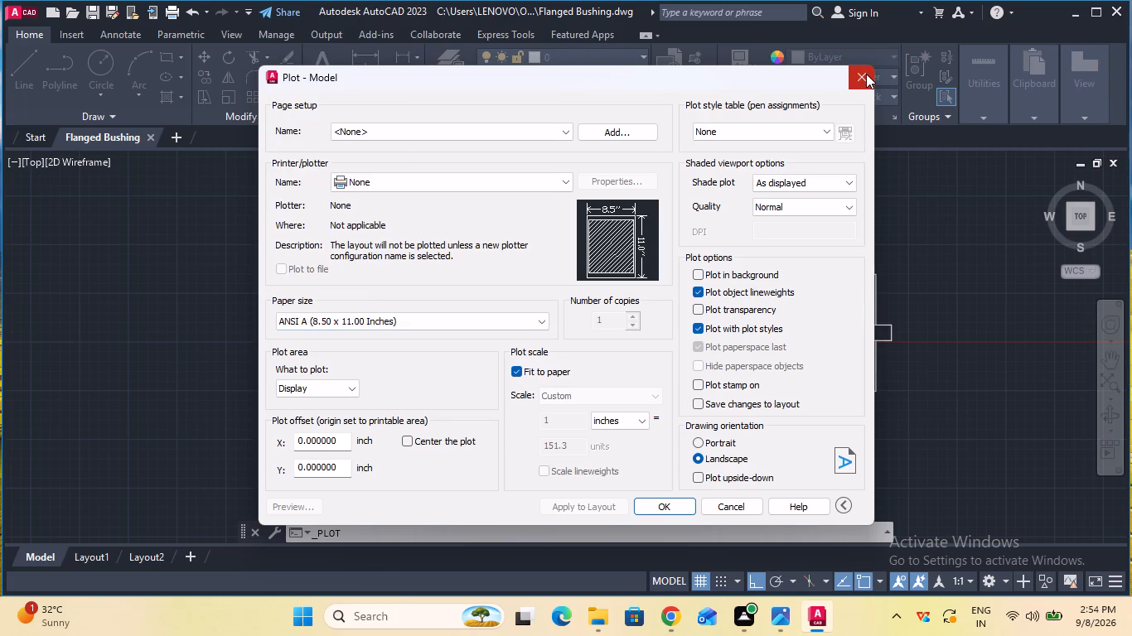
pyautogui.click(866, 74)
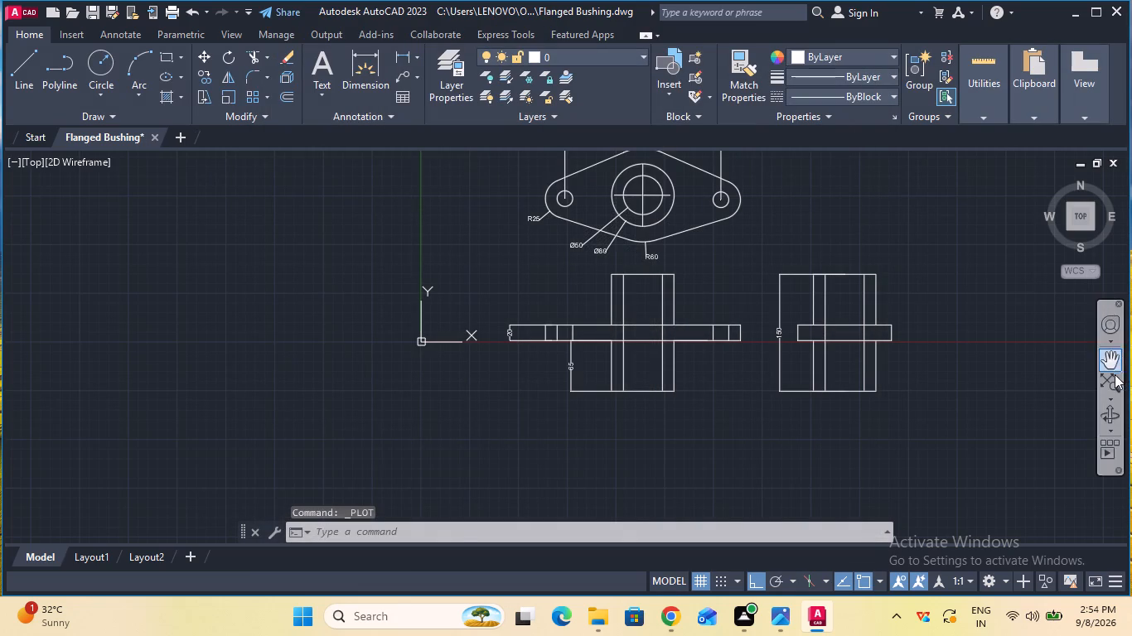
# Move all three dimensioned views together diagonally up and away from the origin, using the top view's circle centre as base point, with Ortho off.
pyautogui.click(1113, 373)
pyautogui.click(1112, 355)
pyautogui.moveTo(1046, 276); pyautogui.dragTo(1067, 359)
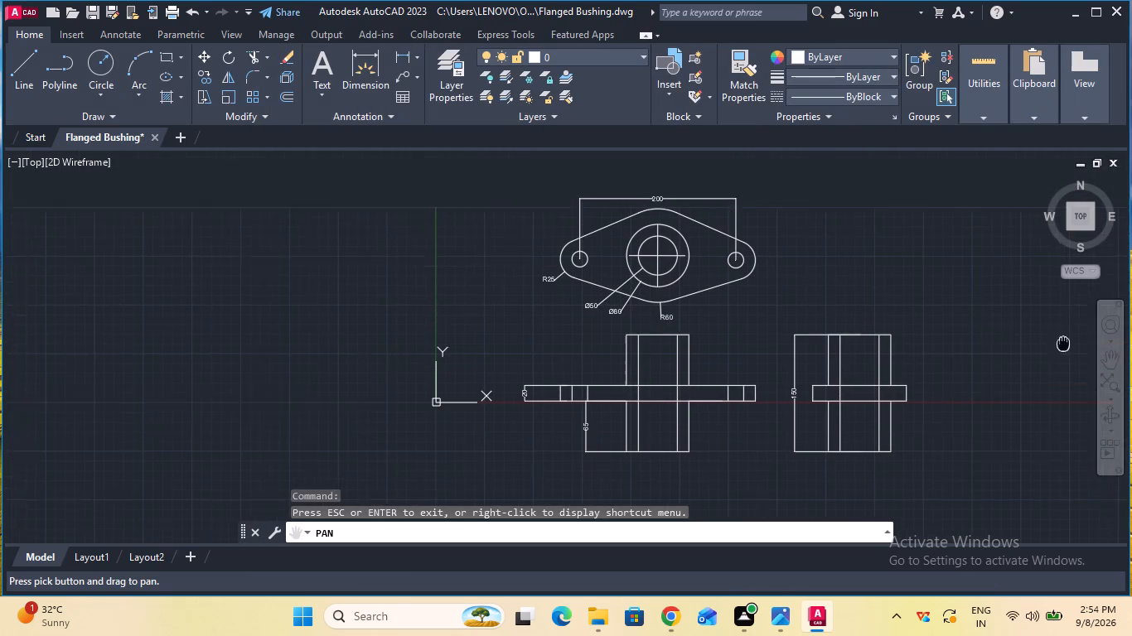
pyautogui.moveTo(1067, 359); pyautogui.dragTo(1067, 363)
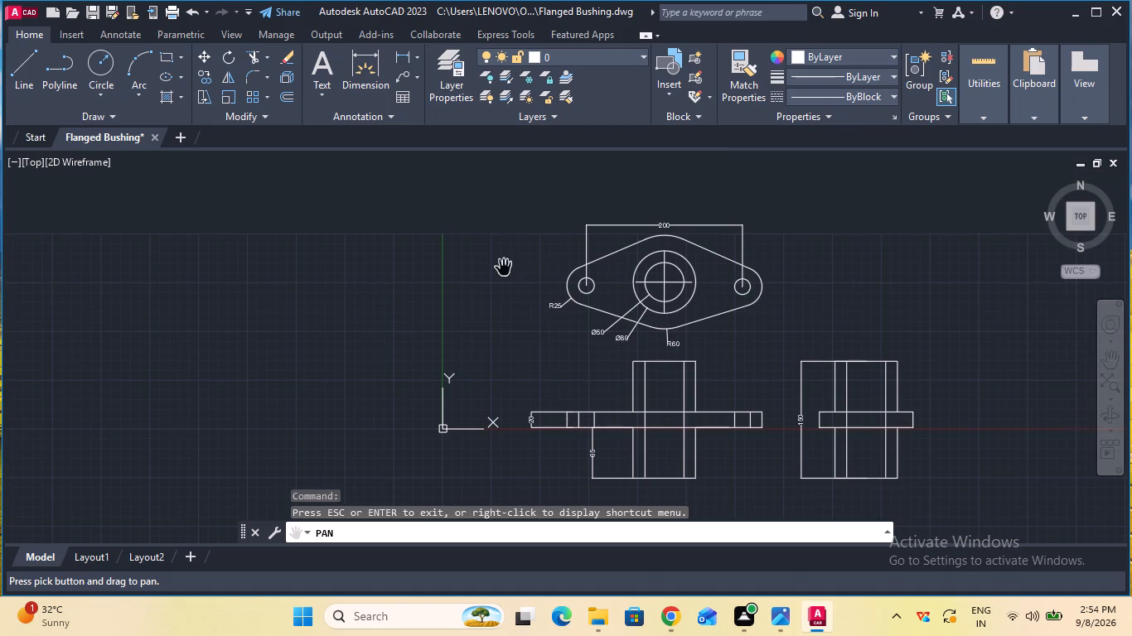
pyautogui.press('Escape')
pyautogui.click(499, 195)
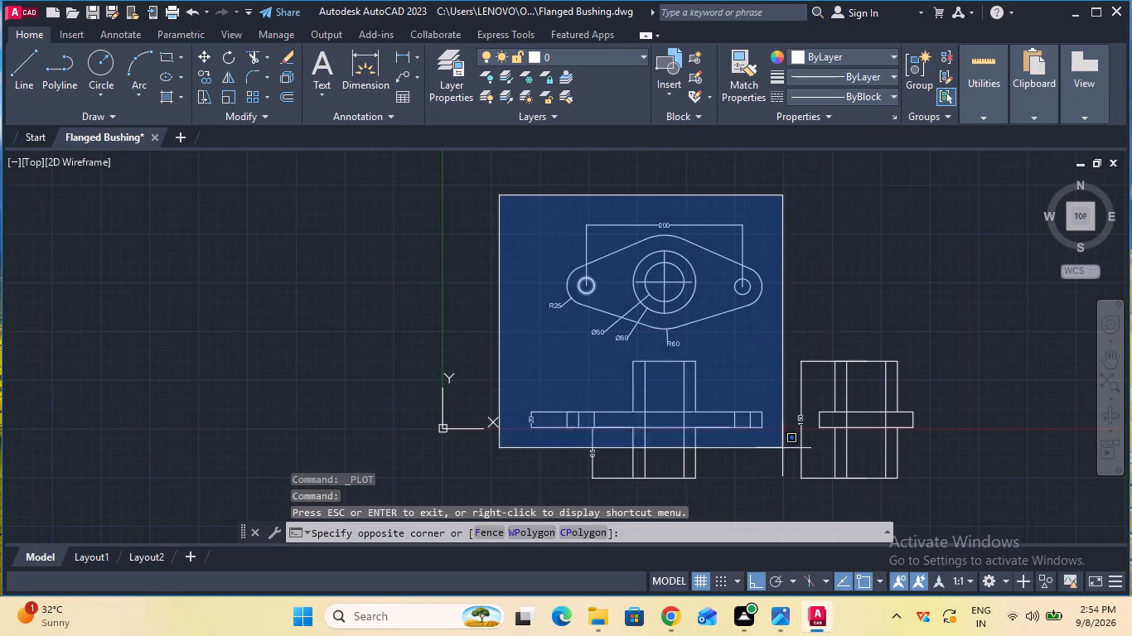
pyautogui.click(944, 508)
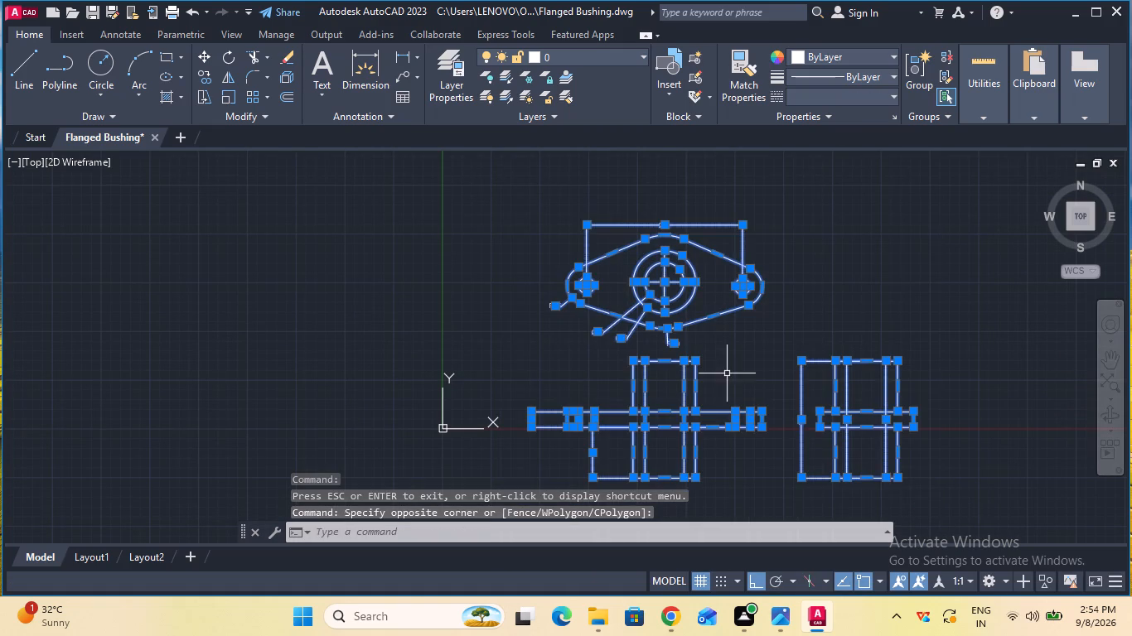
pyautogui.click(196, 64)
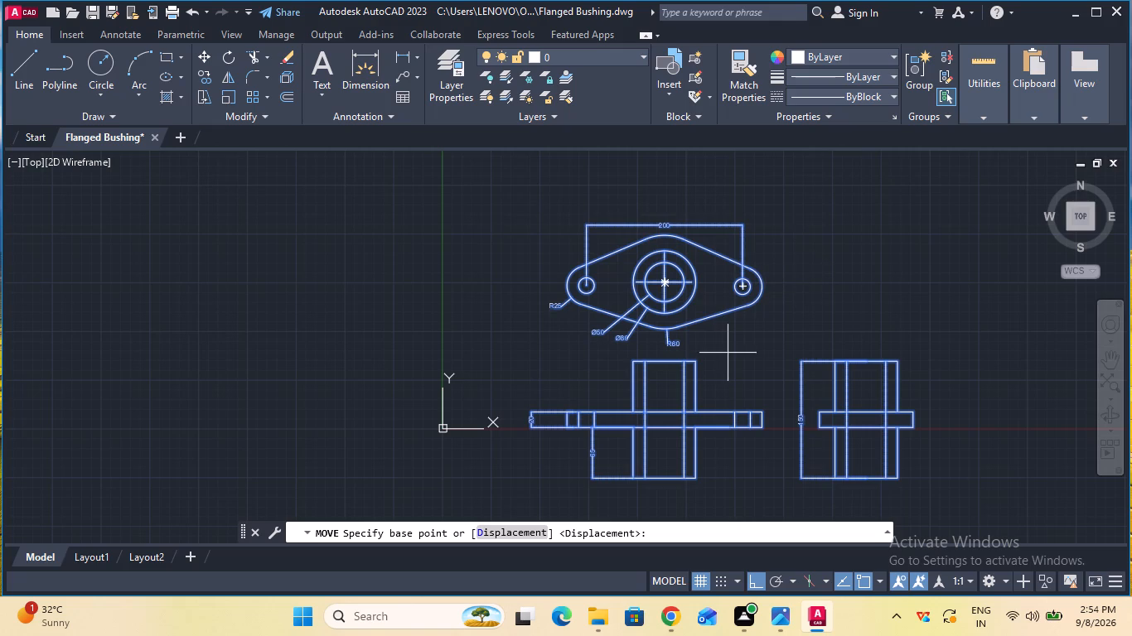
pyautogui.click(666, 283)
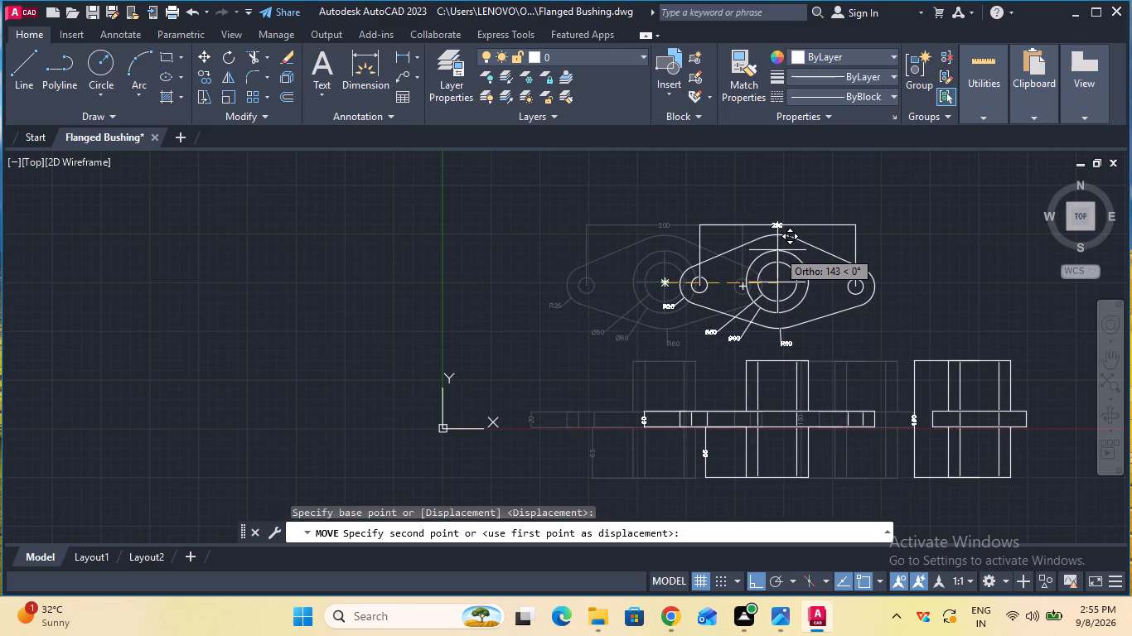
pyautogui.press('F8')
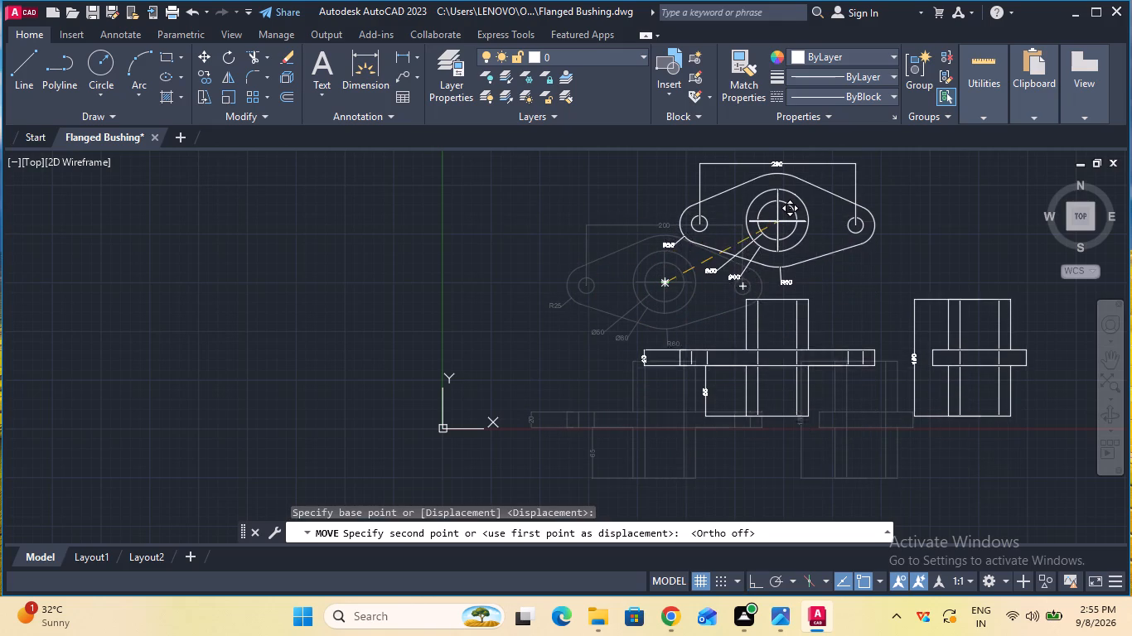
pyautogui.click(777, 195)
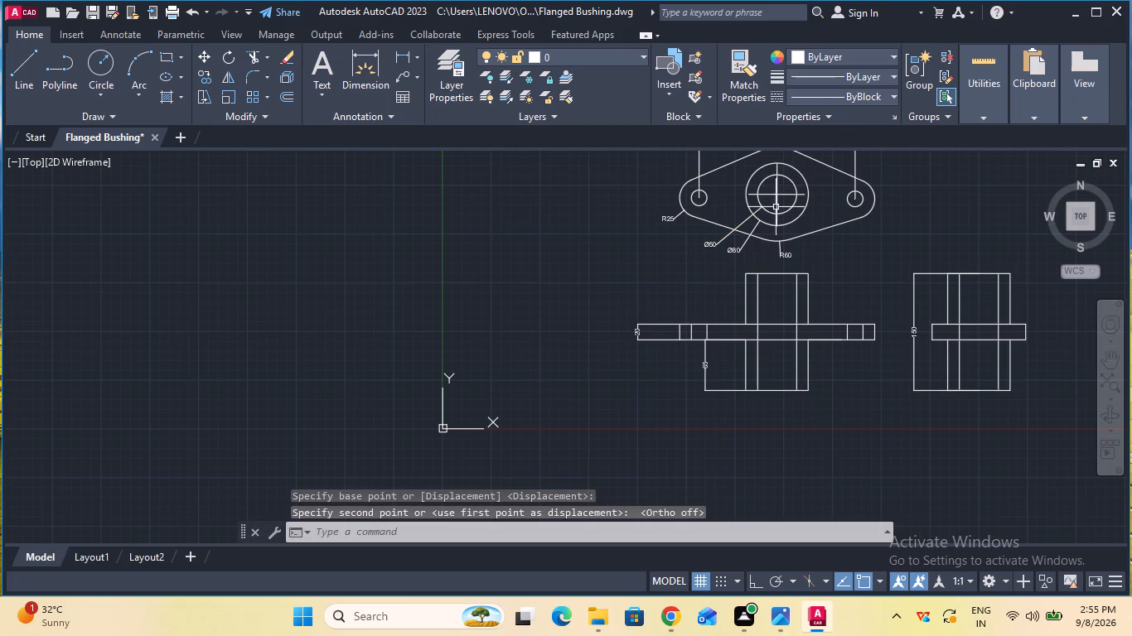
# Set up a plot of the drawing on ISO A4 (297.00 x 210.00 MM) paper, centred, using the DWG To PDF.pc3 plotter.
pyautogui.keyDown('ctrl'); pyautogui.scroll(-1, 781, 268); pyautogui.keyUp('ctrl')
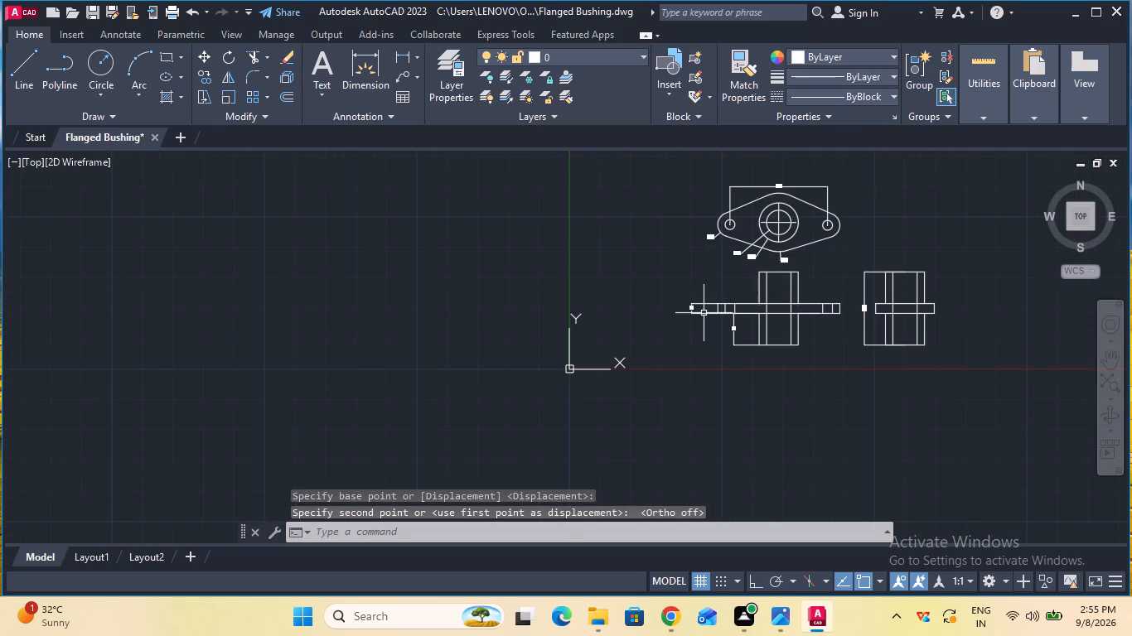
pyautogui.click(636, 161)
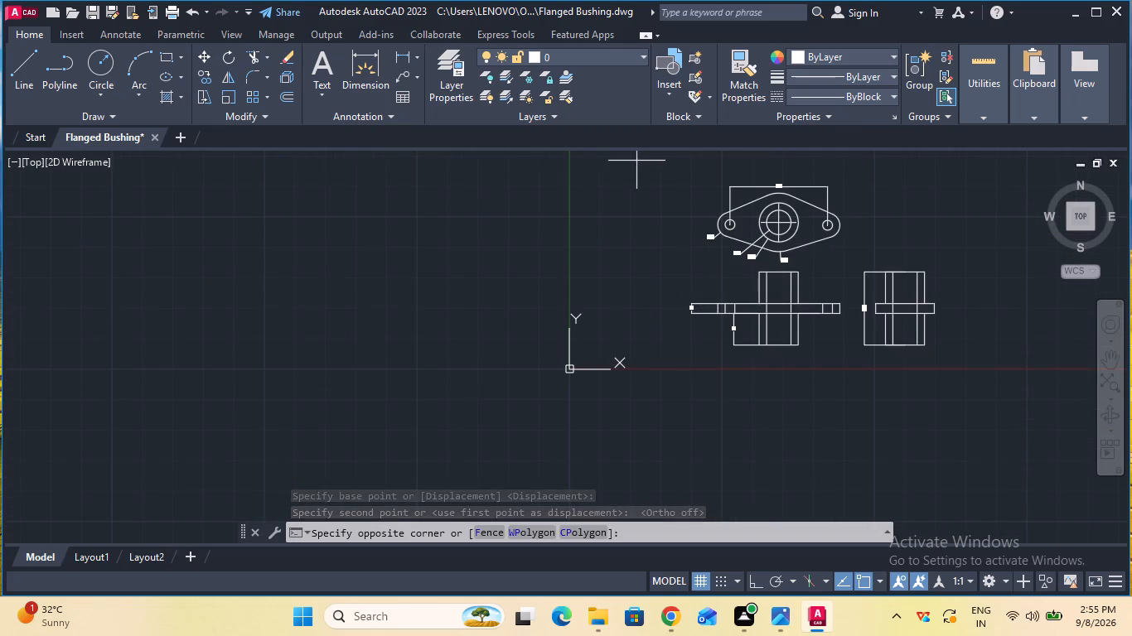
pyautogui.click(983, 381)
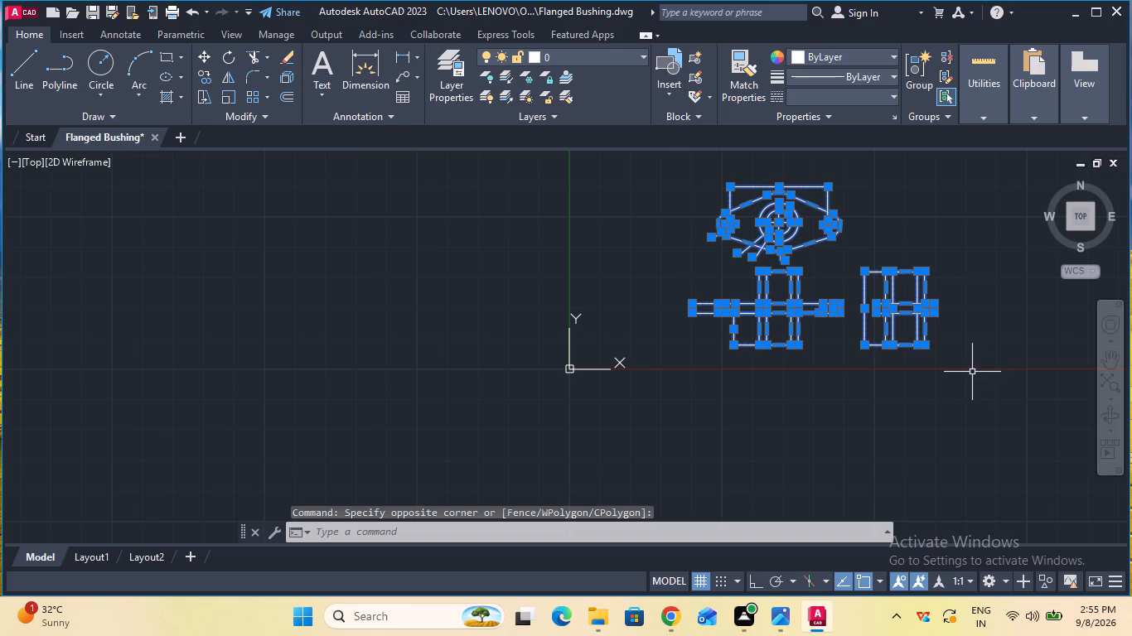
pyautogui.click(177, 13)
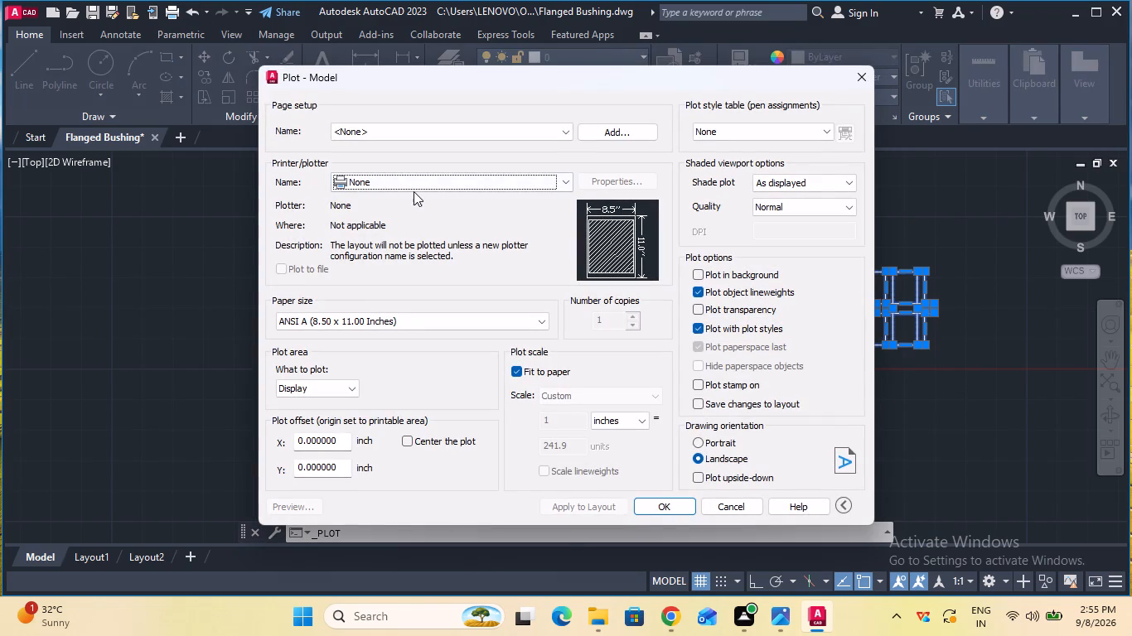
pyautogui.click(471, 325)
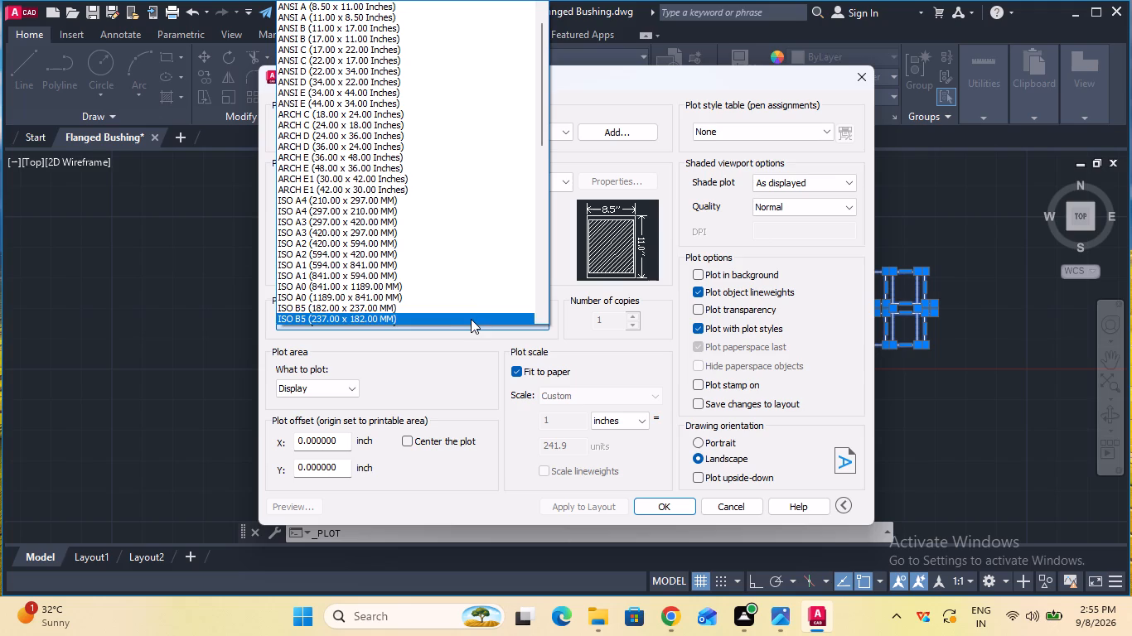
pyautogui.click(471, 207)
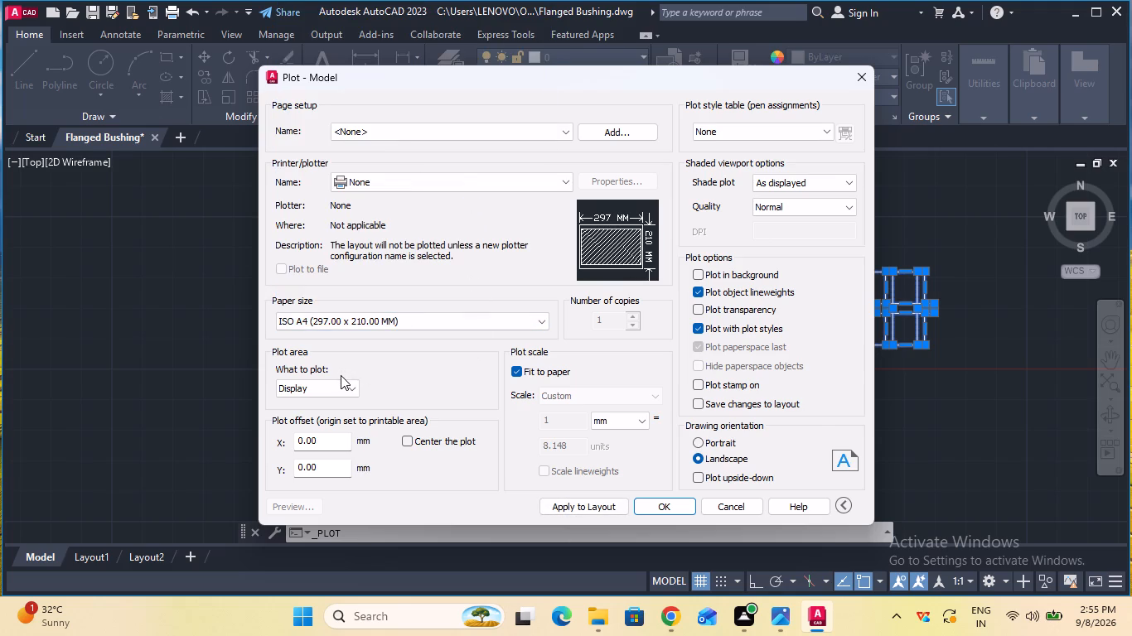
pyautogui.click(452, 439)
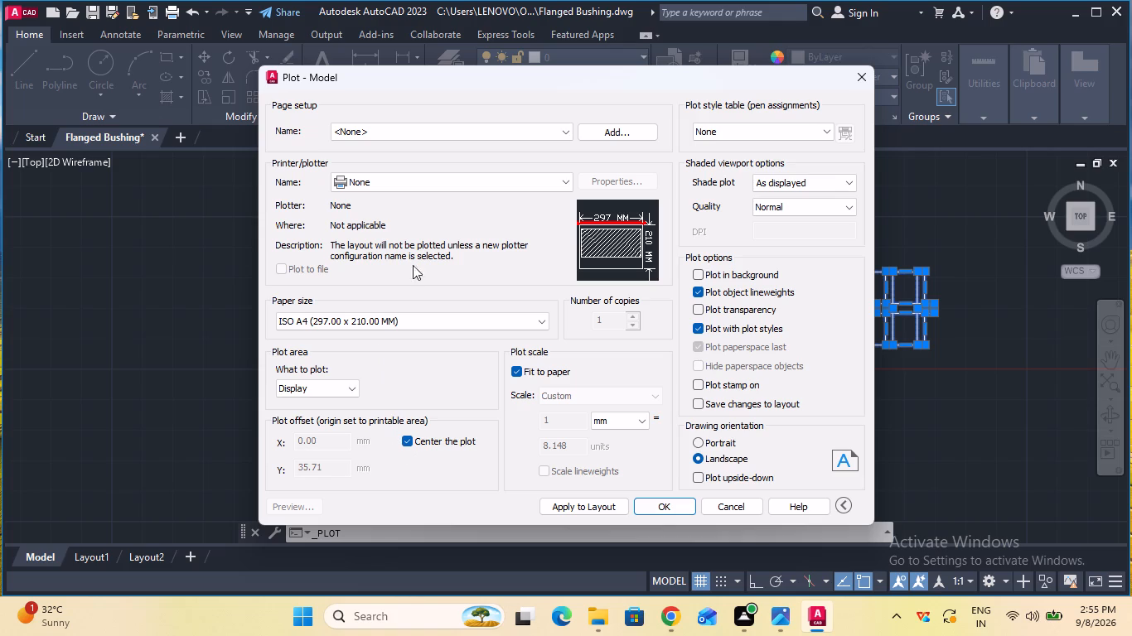
pyautogui.click(491, 186)
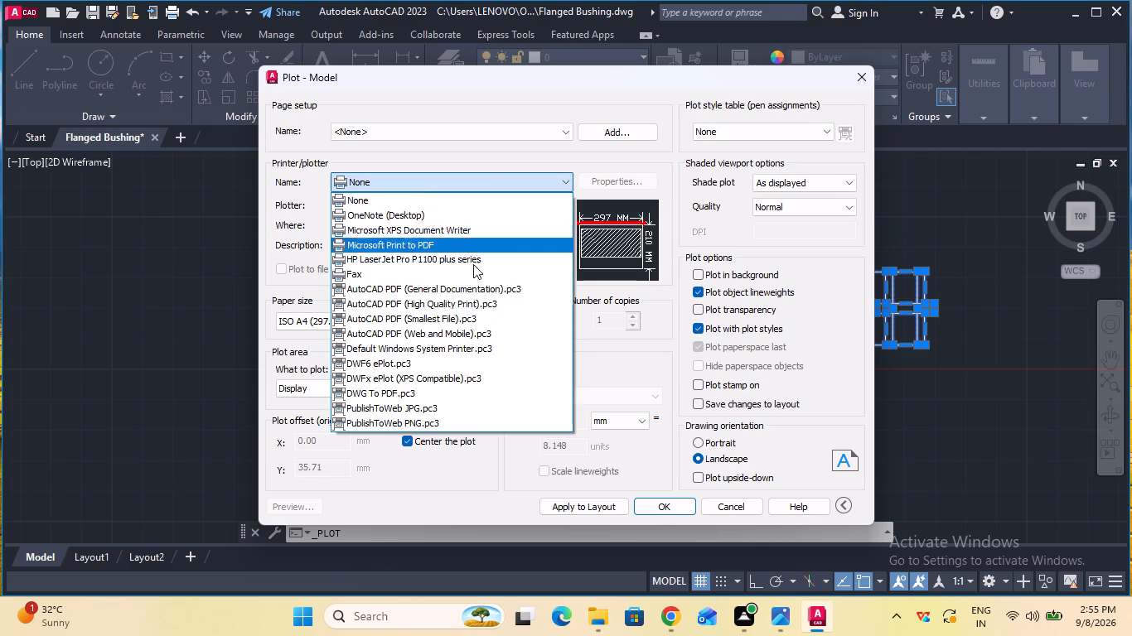
pyautogui.click(467, 397)
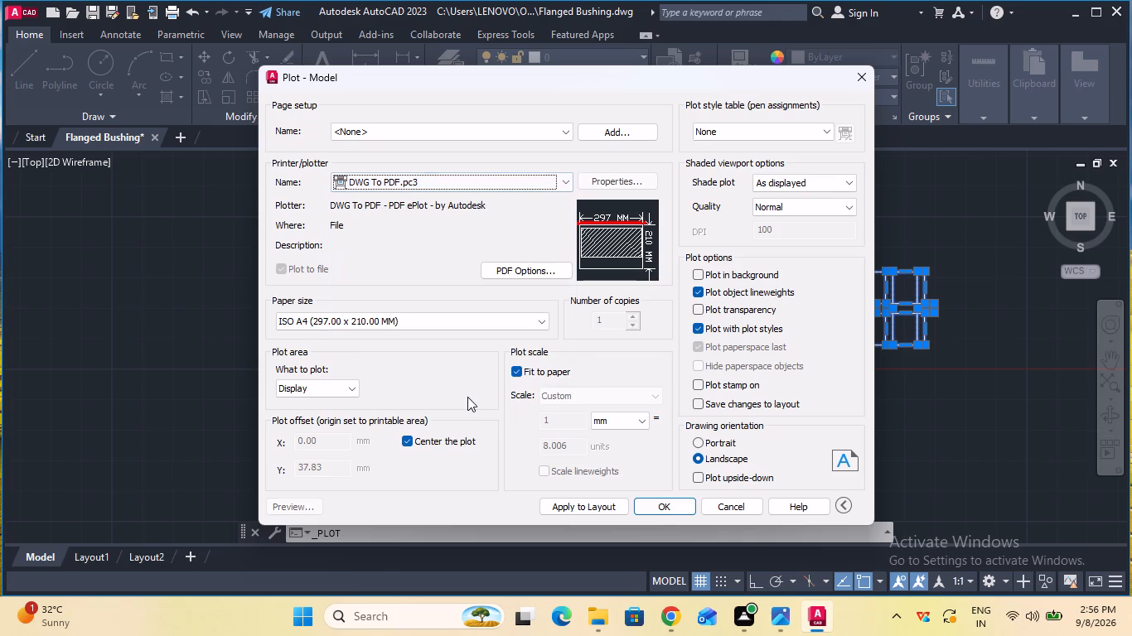
# Set the plot area to Window and start defining the window for printing.
pyautogui.click(349, 388)
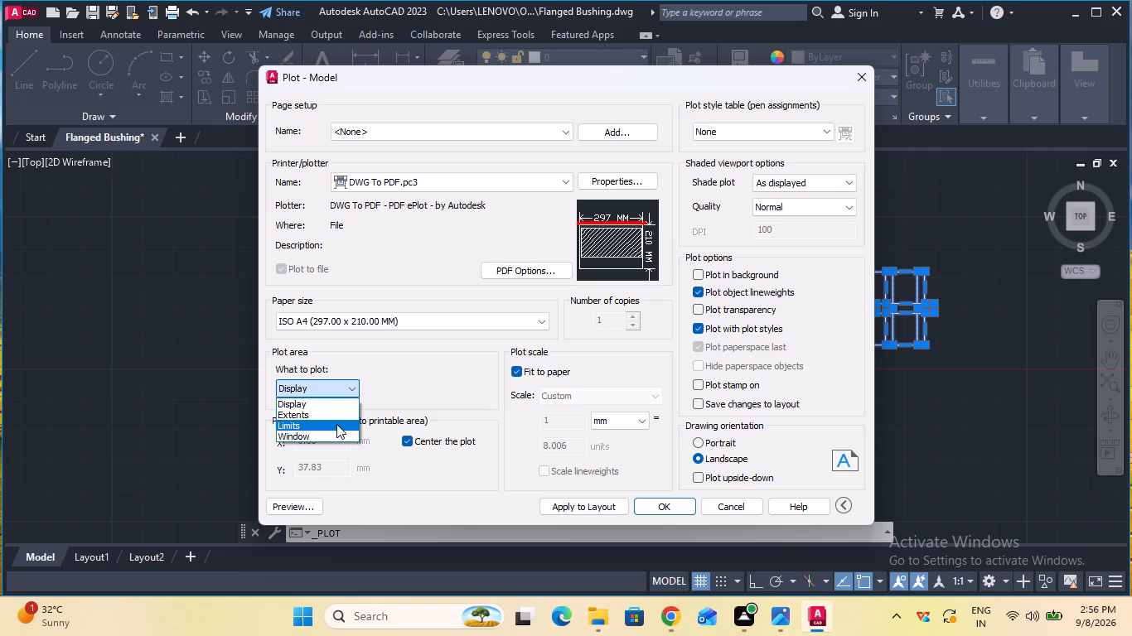
pyautogui.click(336, 432)
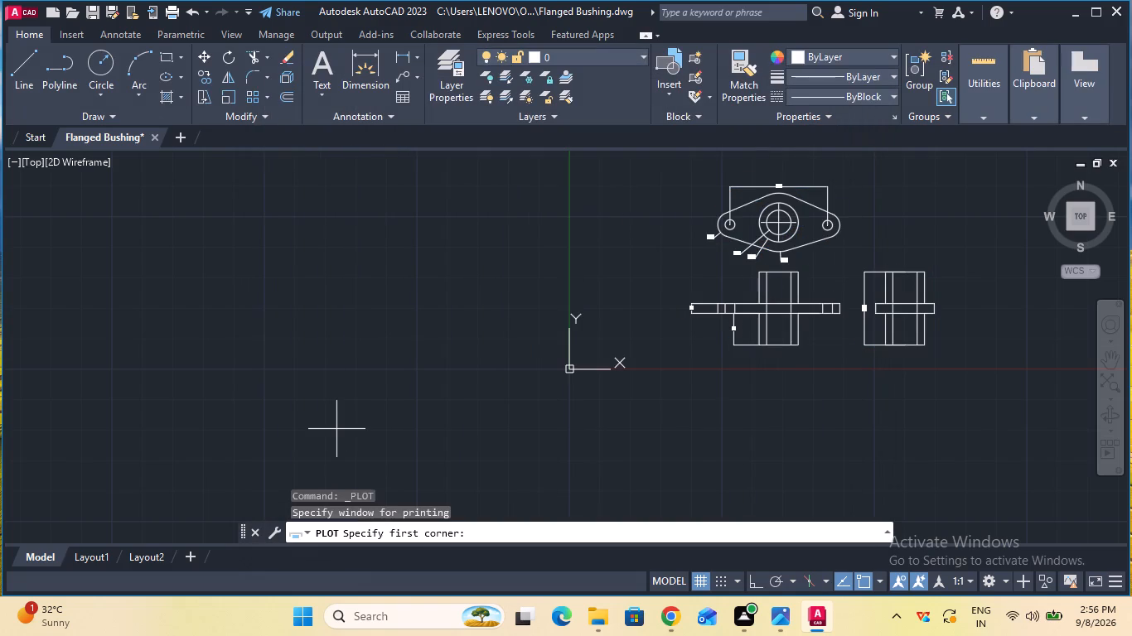
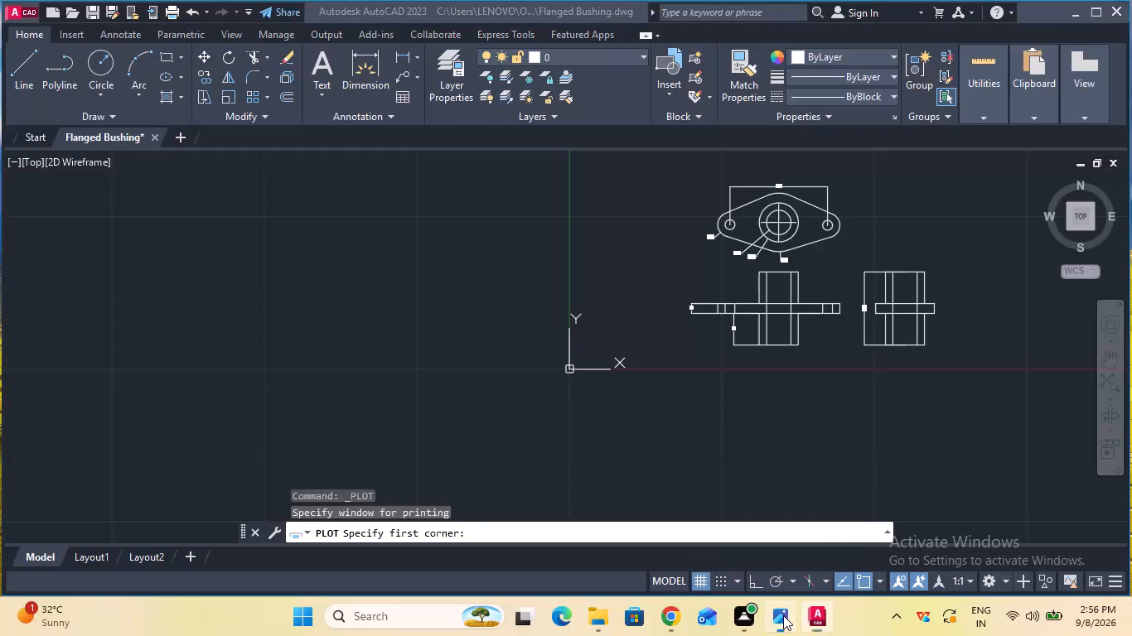
# Define the plot window as a rectangle enclosing the top, front and side views with all their dimensions.
pyautogui.click(783, 615)
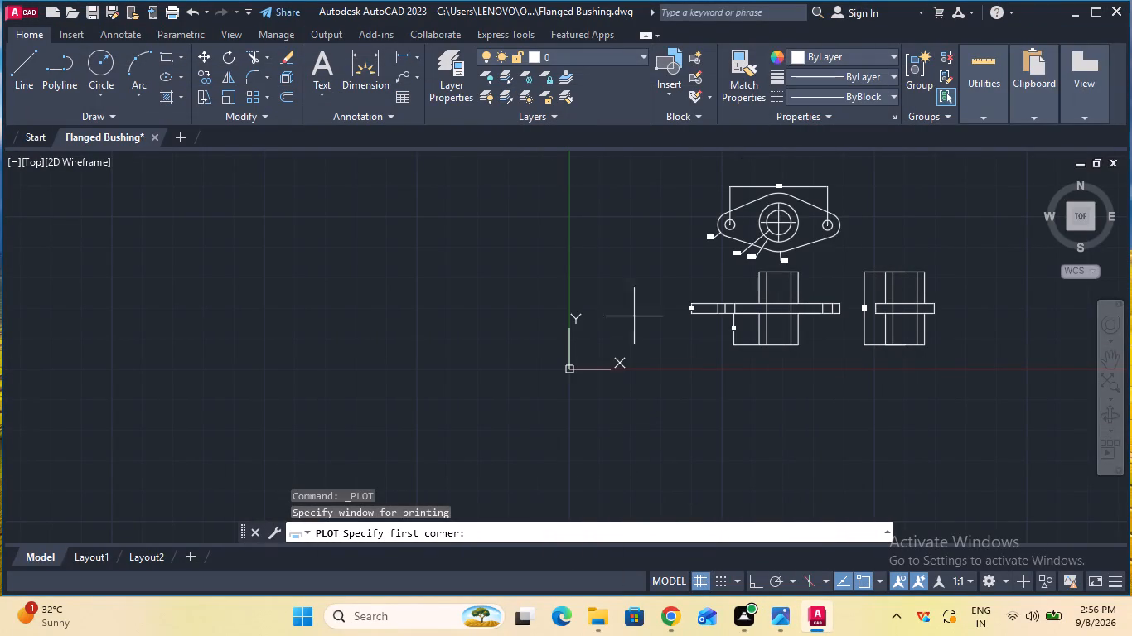
pyautogui.click(641, 166)
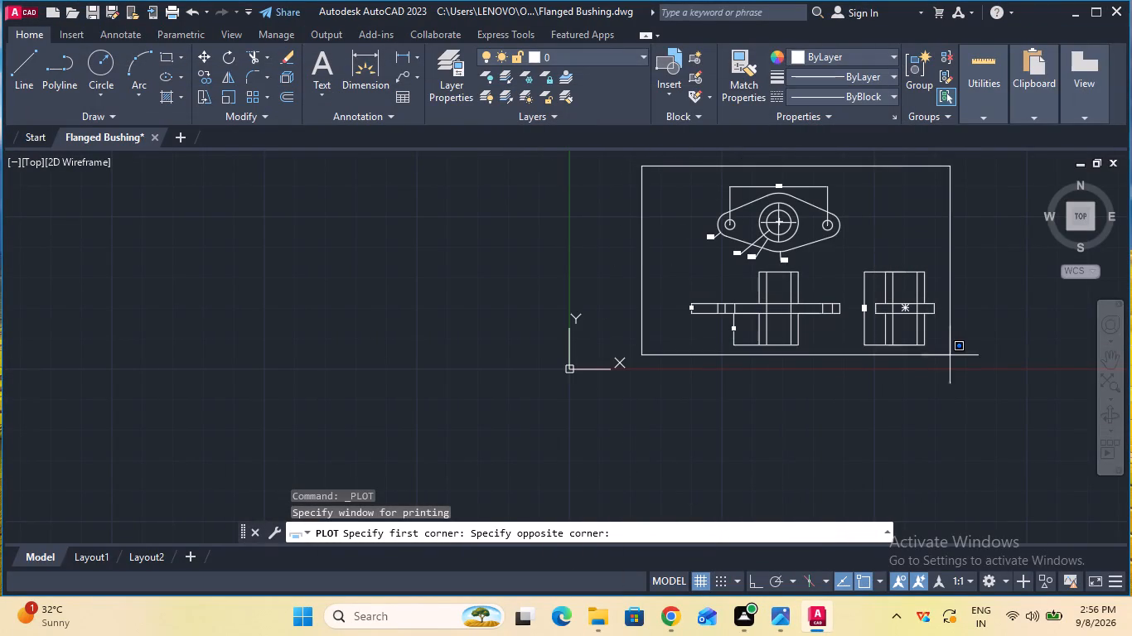
pyautogui.click(963, 370)
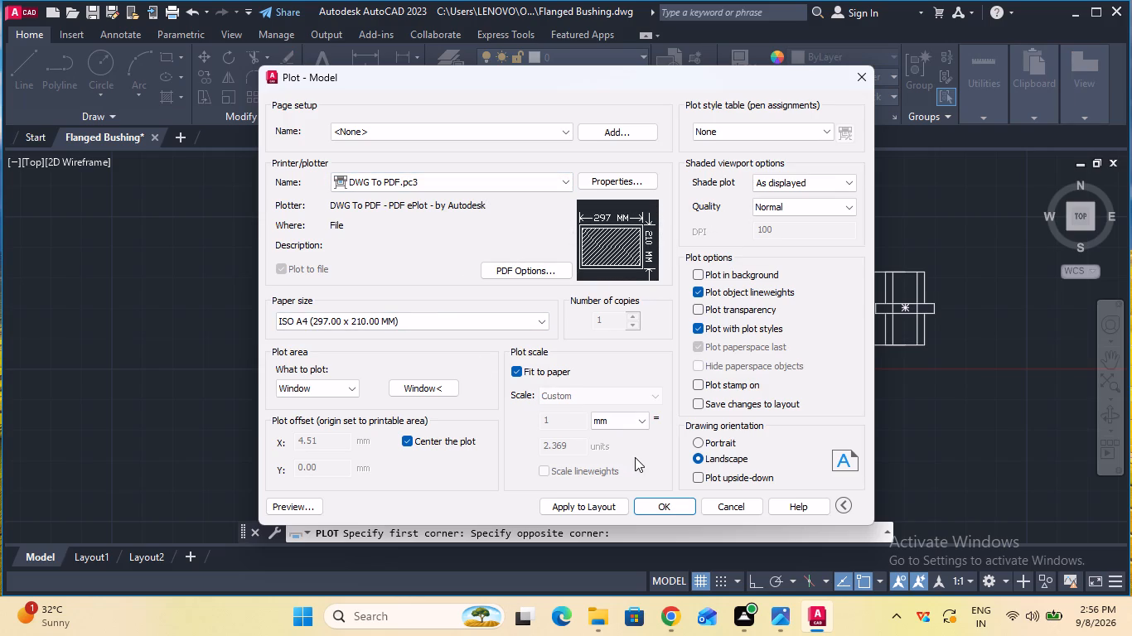
# Run the plot and save the PDF to the Desktop under the suggested file name, Flanged Bushing-Model.pdf.
pyautogui.click(660, 503)
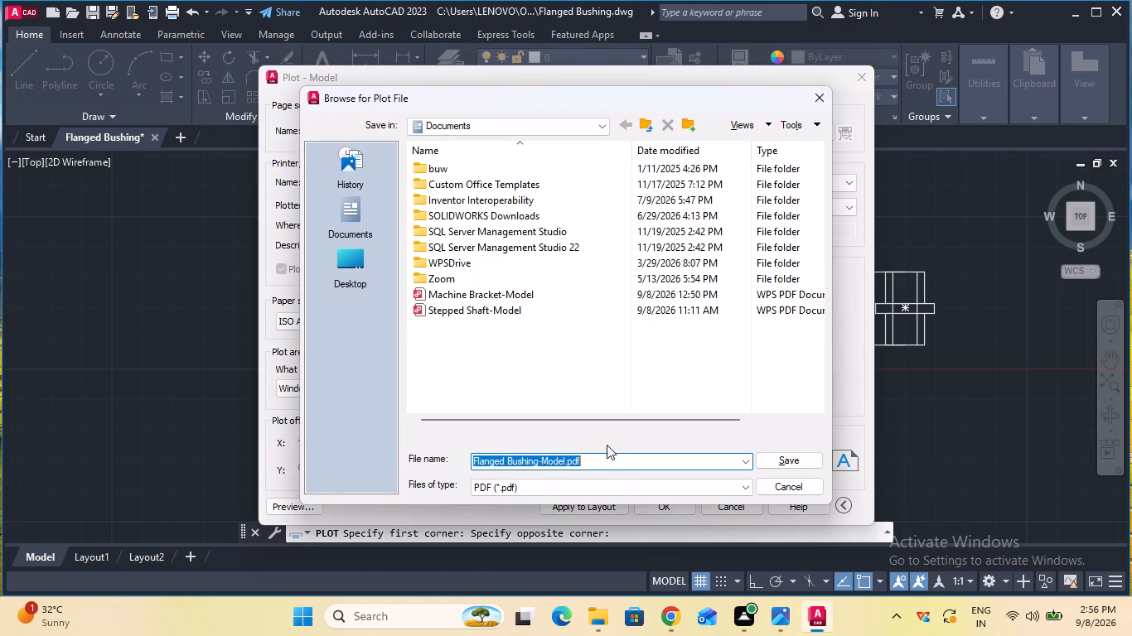
pyautogui.click(368, 276)
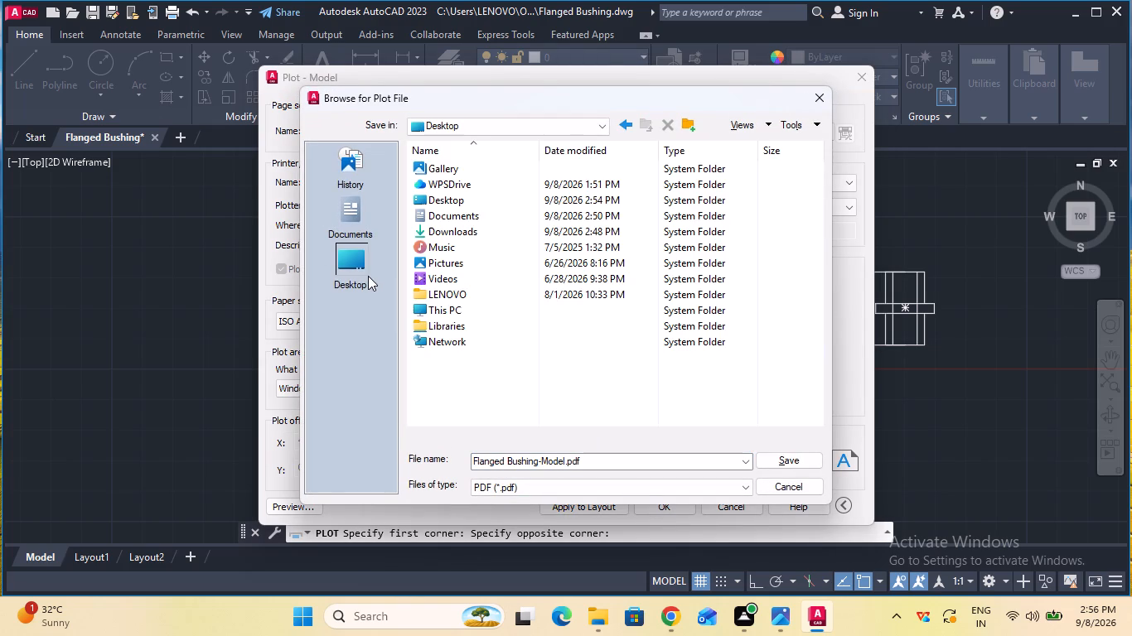
pyautogui.click(780, 455)
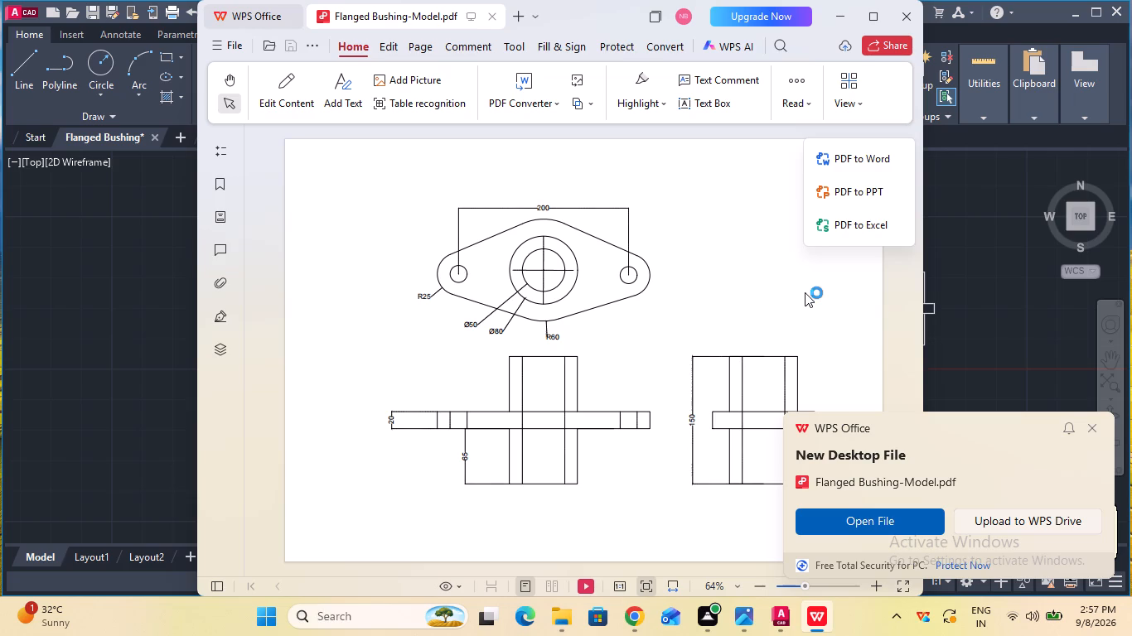
# Minimise the plotted PDF's viewer window and the AutoCAD window.
pyautogui.click(834, 14)
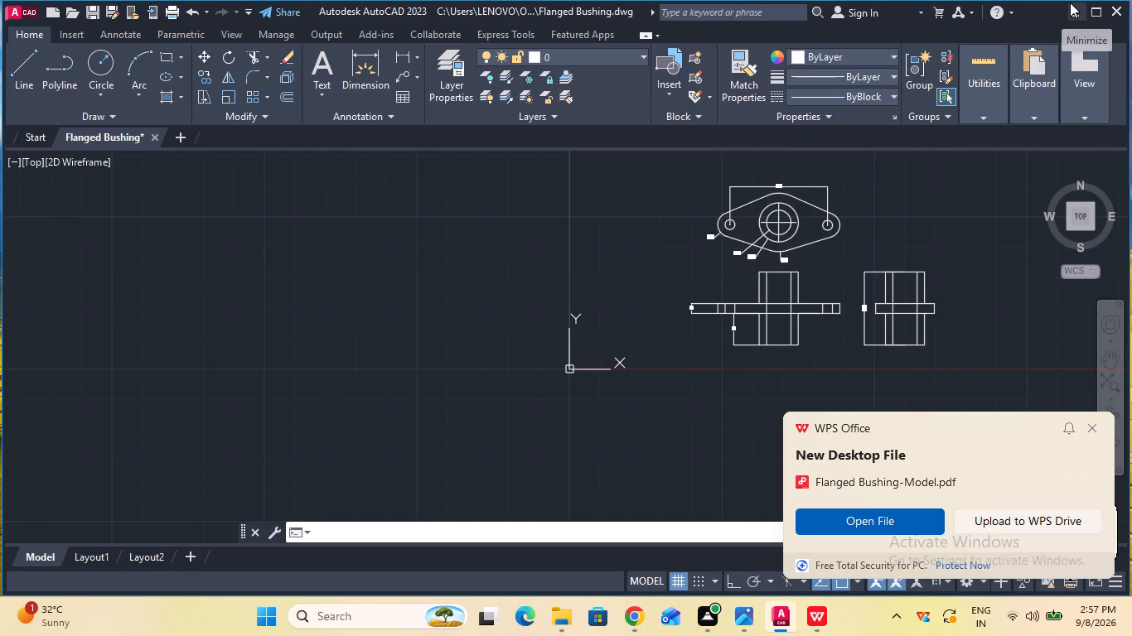
pyautogui.click(1070, 2)
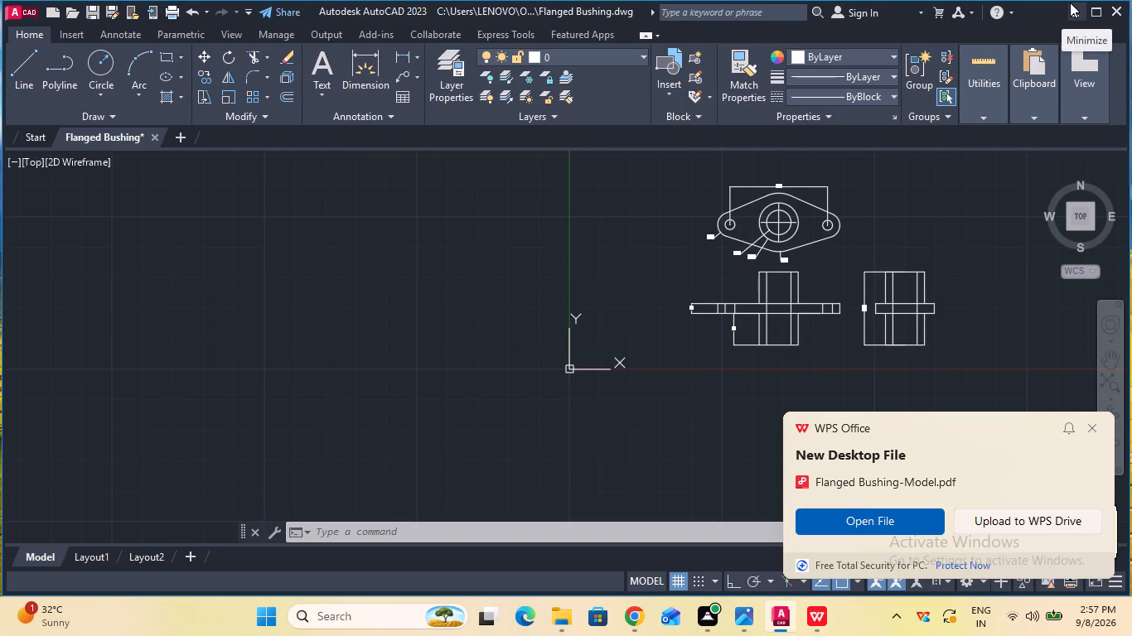